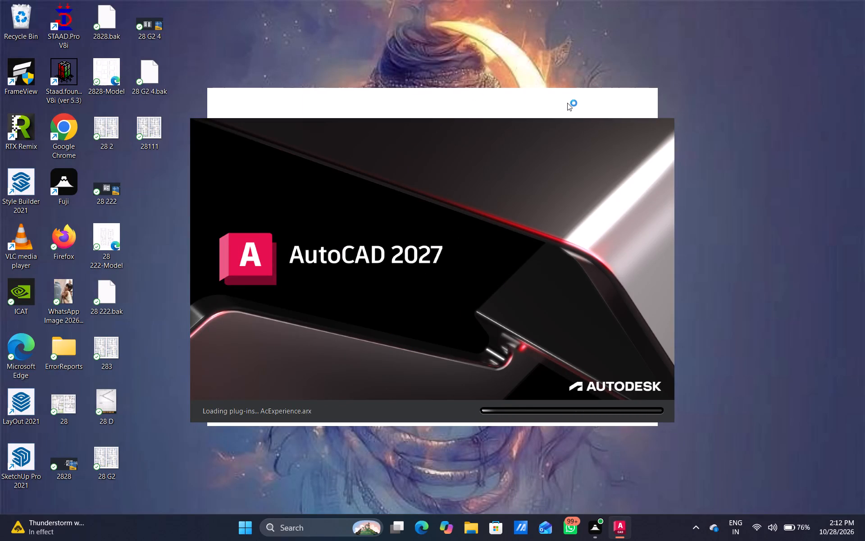
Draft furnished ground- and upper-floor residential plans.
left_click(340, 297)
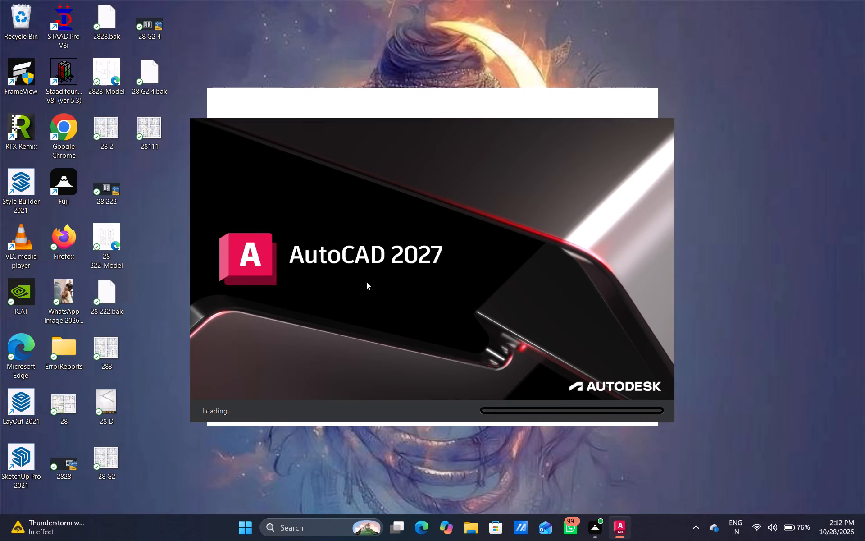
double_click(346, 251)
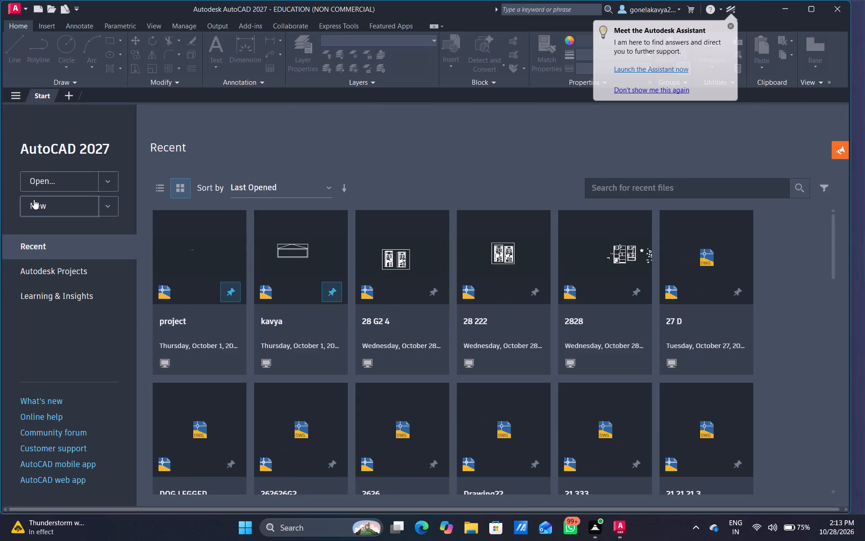
Create a new drawing from the default template and switch from the layout to model space.
left_click(34, 199)
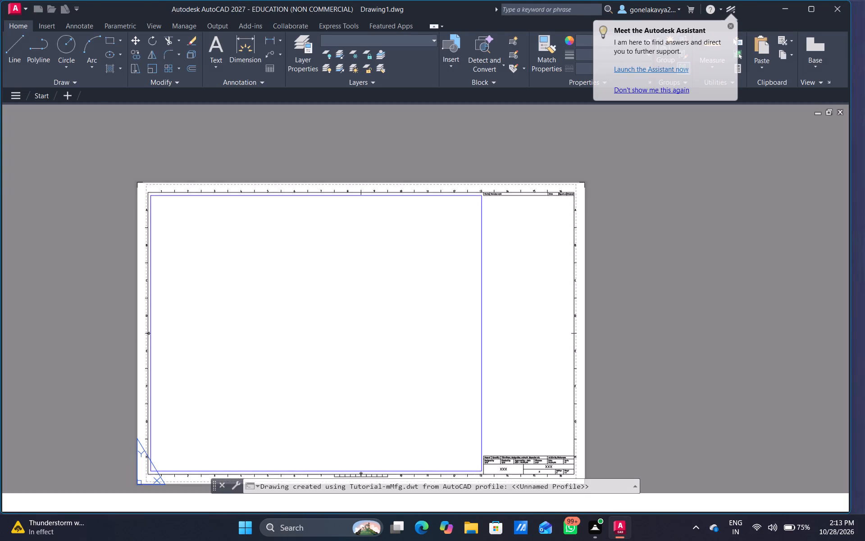
left_click(44, 506)
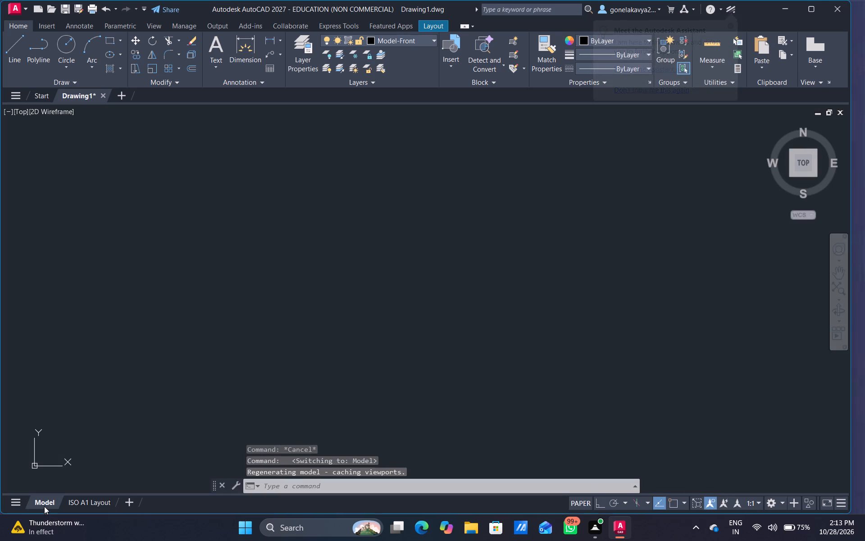
Turn on the command log file with LOGFILEON.
left_click(369, 480)
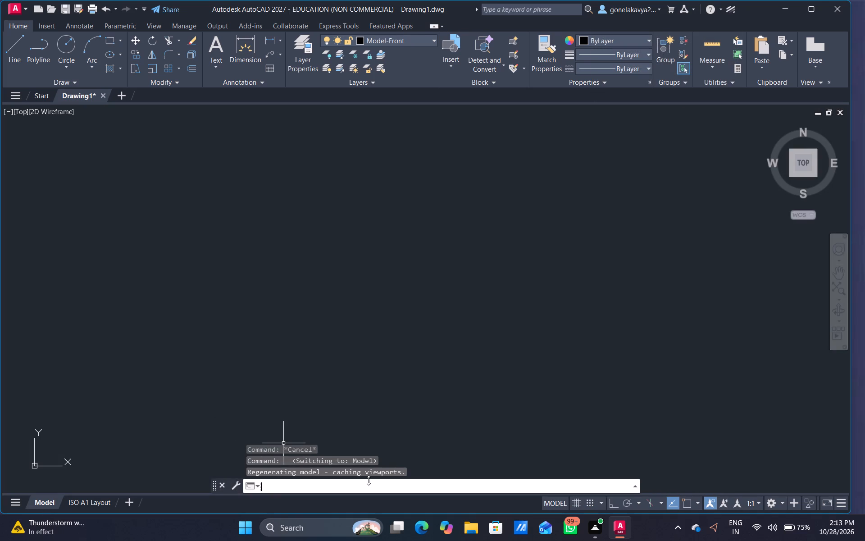
type("lo")
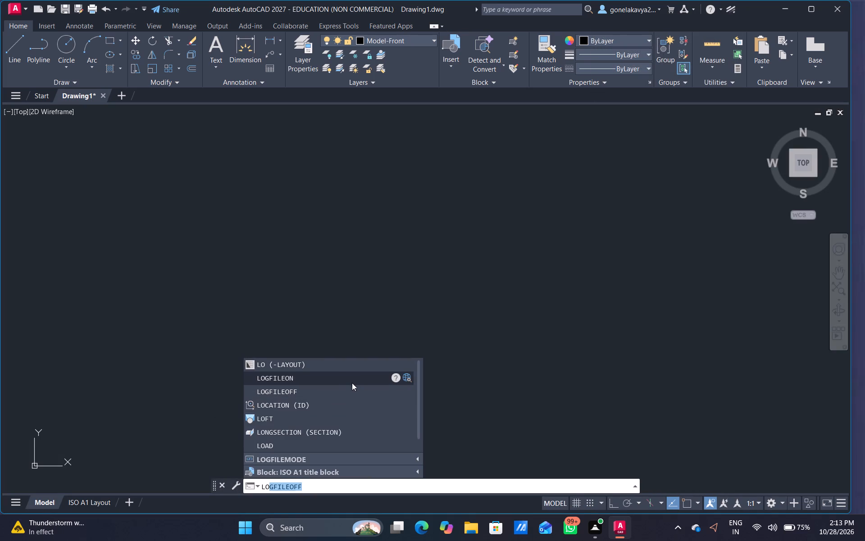
left_click(353, 381)
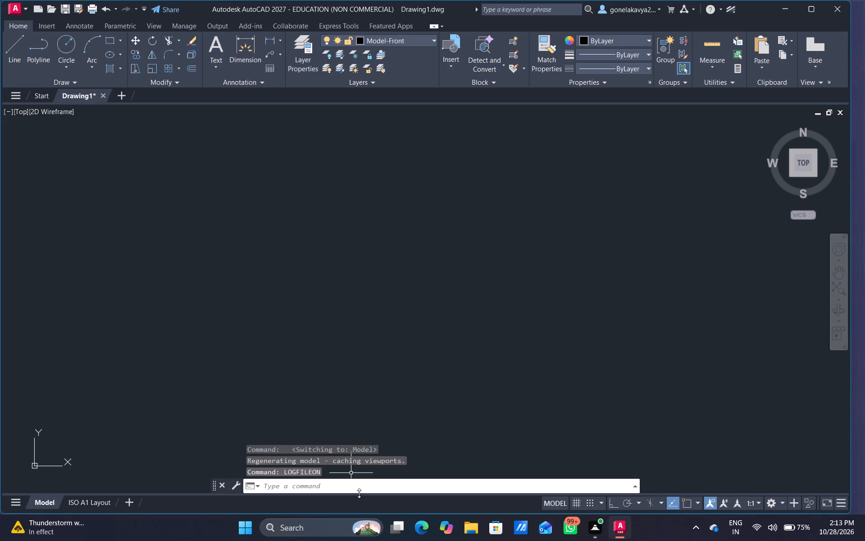
Configure the drawing units to Engineering length with 0'-0" precision and an insertion scale of Inches.
left_click(362, 488)
type("un")
key("Return")
left_click(415, 182)
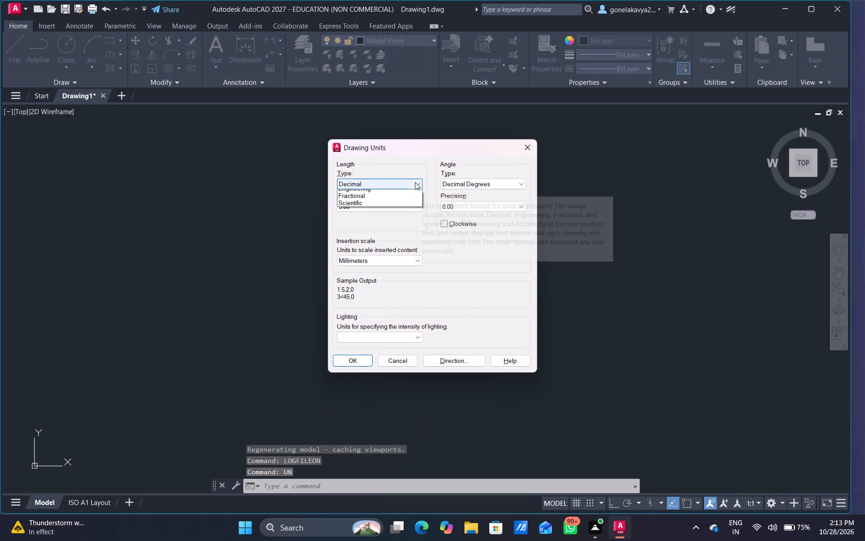
left_click(406, 209)
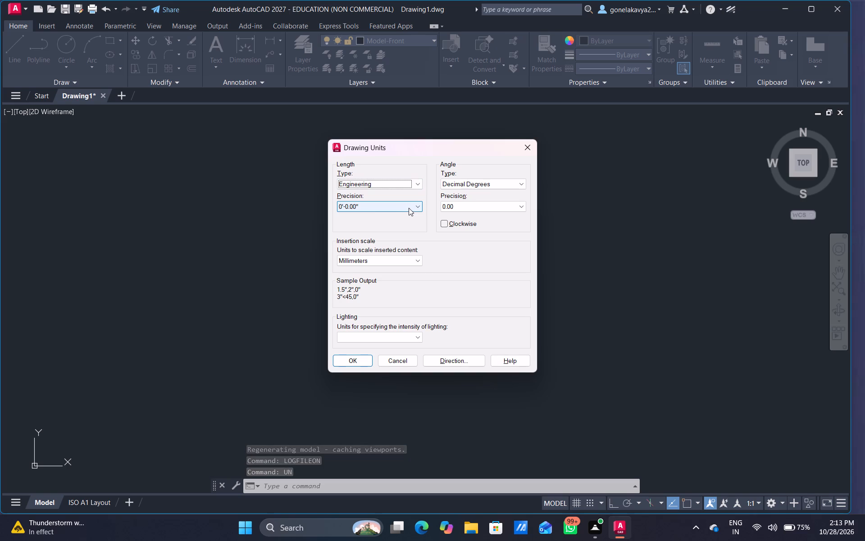
left_click(409, 208)
left_click(401, 215)
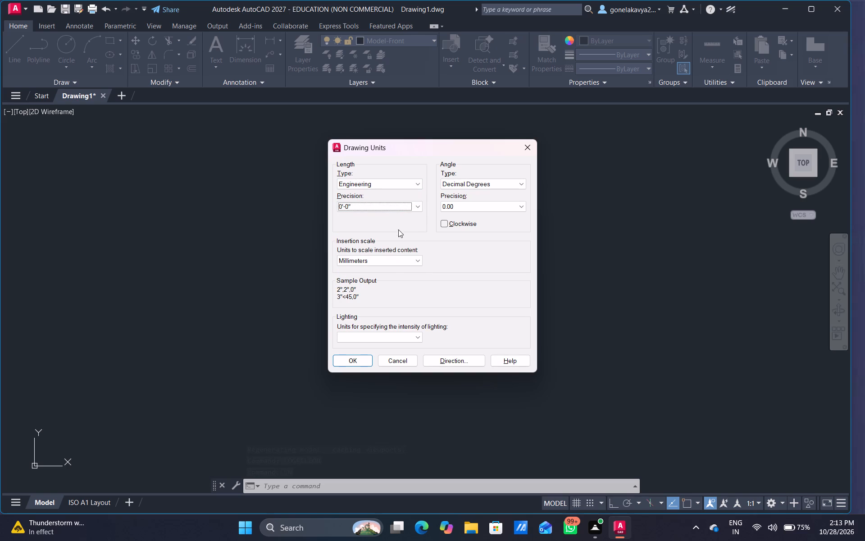
left_click(388, 264)
left_click(380, 280)
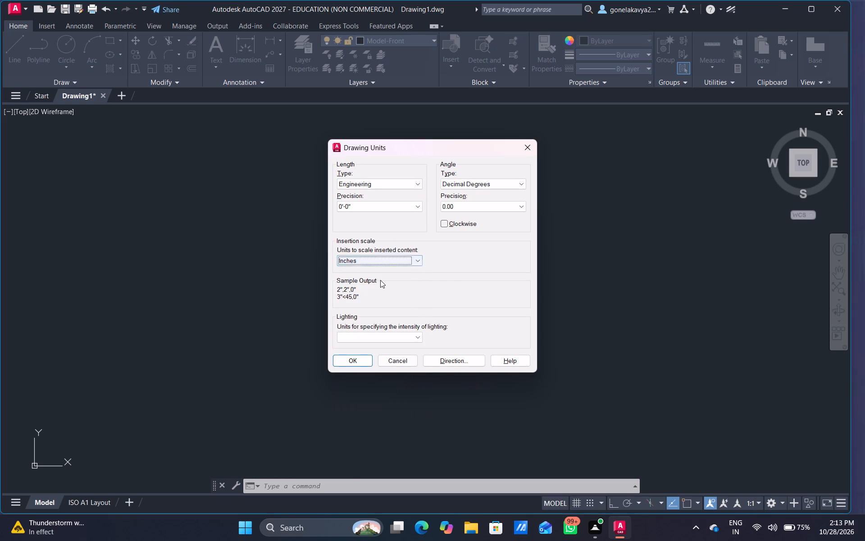
left_click(351, 360)
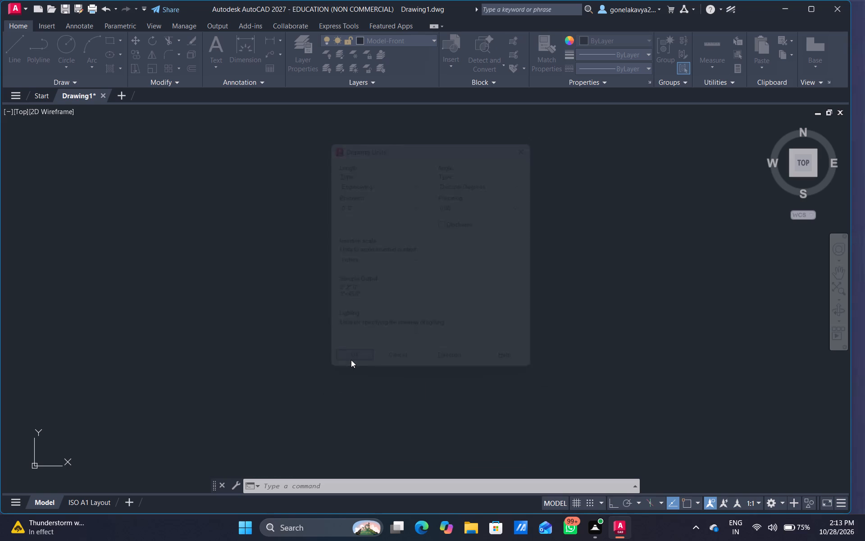
Set the text height of the ISO-25 dimension style override to 1.
key("d")
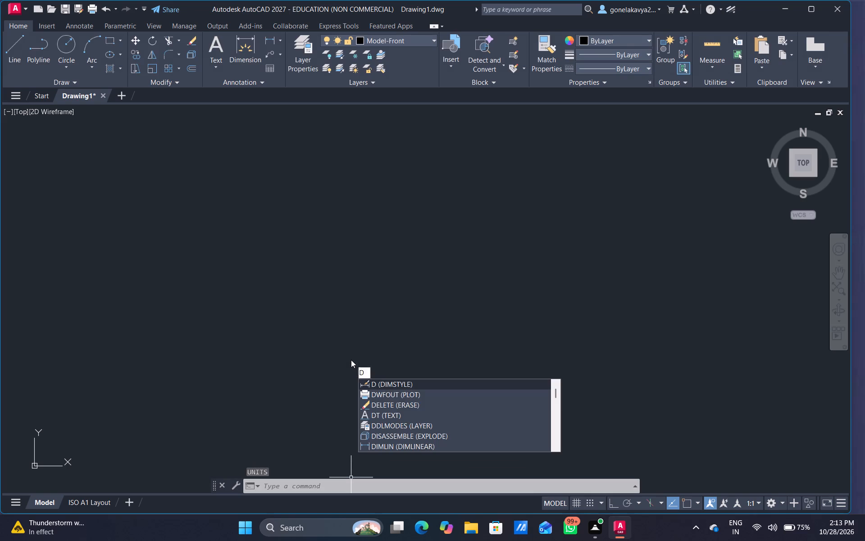
key("Return")
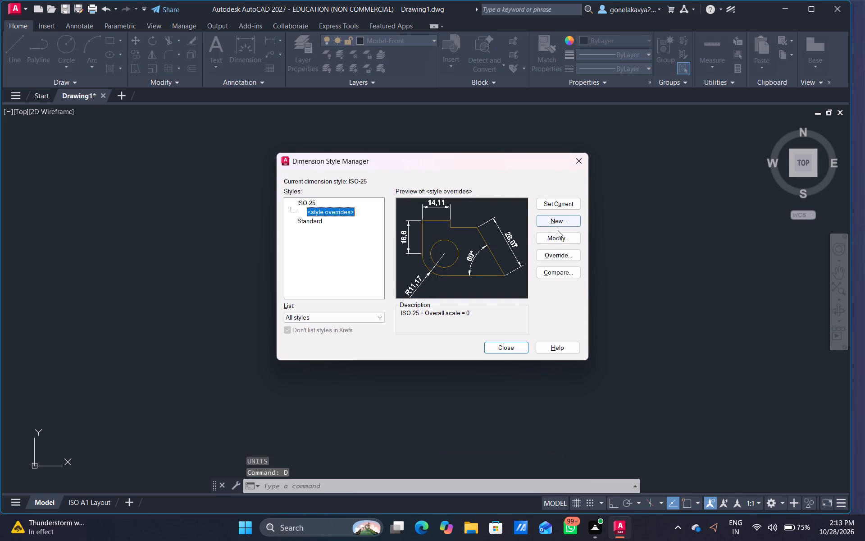
left_click(553, 238)
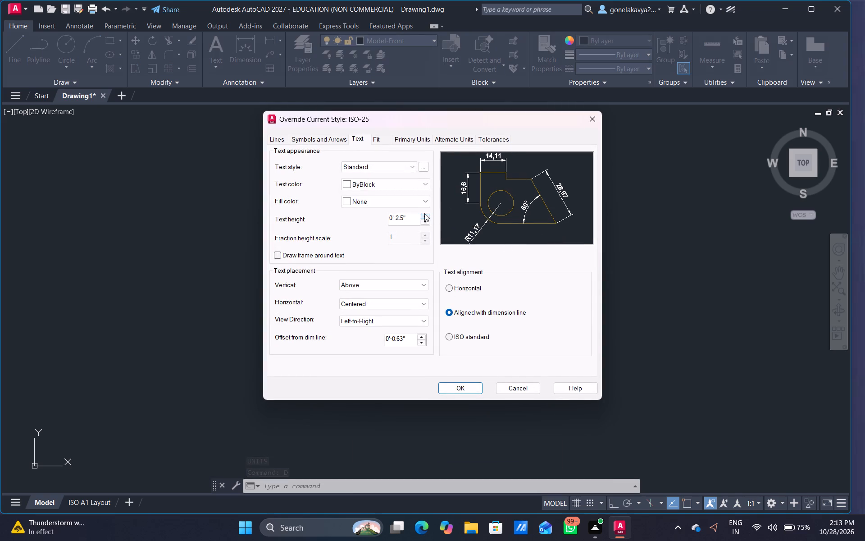
left_click_drag(413, 216, 368, 224)
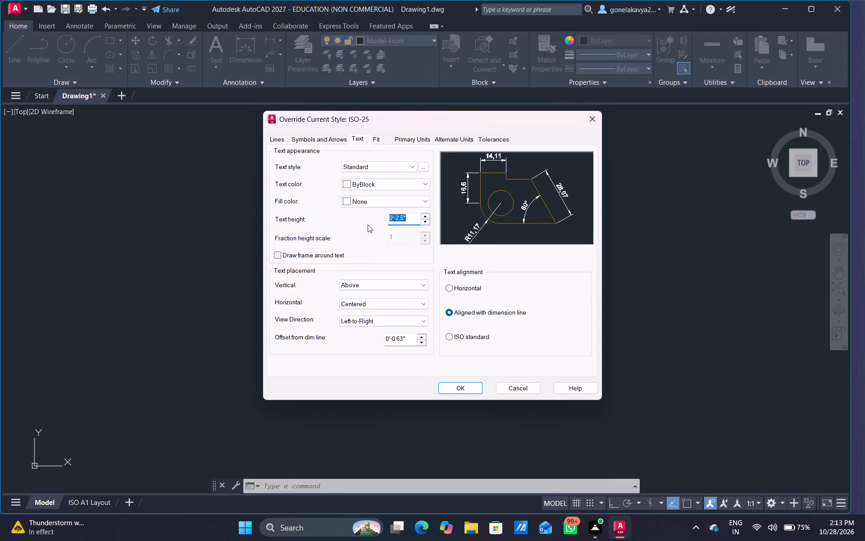
key("BackSpace")
key("1")
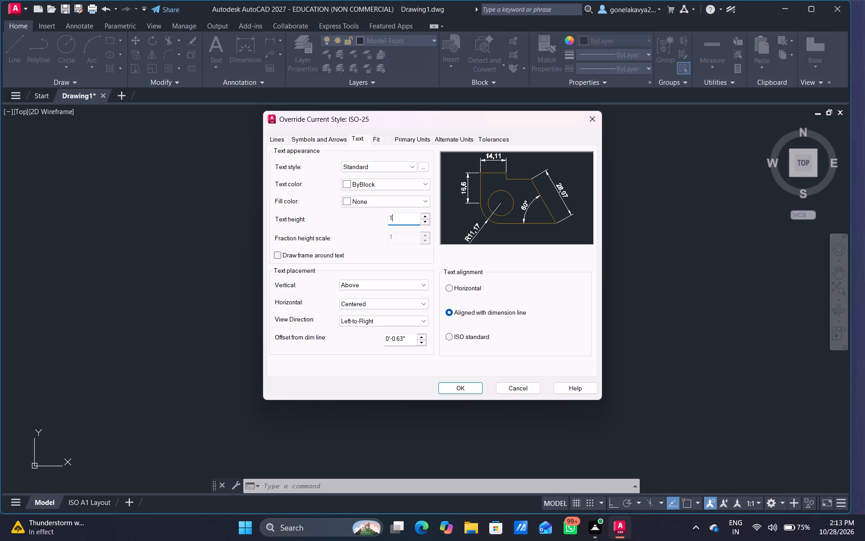
Set the ISO-25 override's primary units to Engineering with 0'-0" precision and apply it as the current dimension style.
left_click(419, 135)
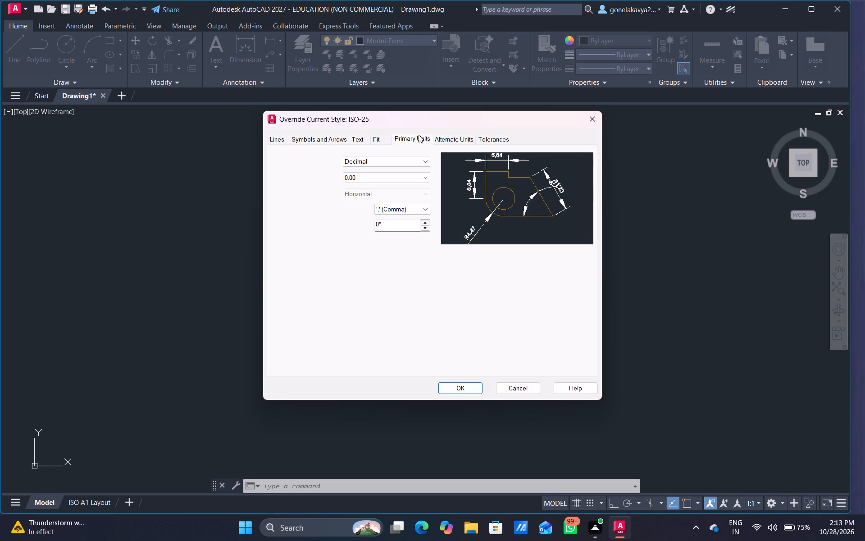
left_click(426, 162)
left_click(415, 185)
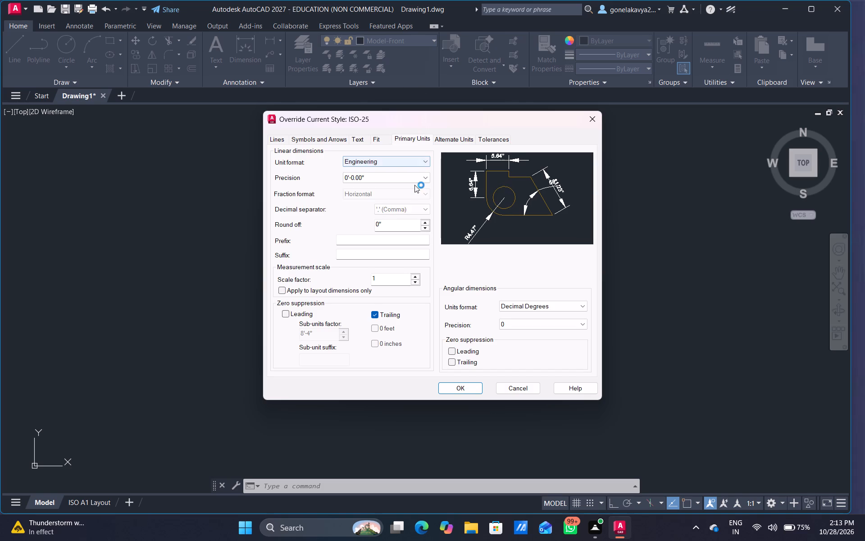
left_click(413, 179)
left_click(409, 180)
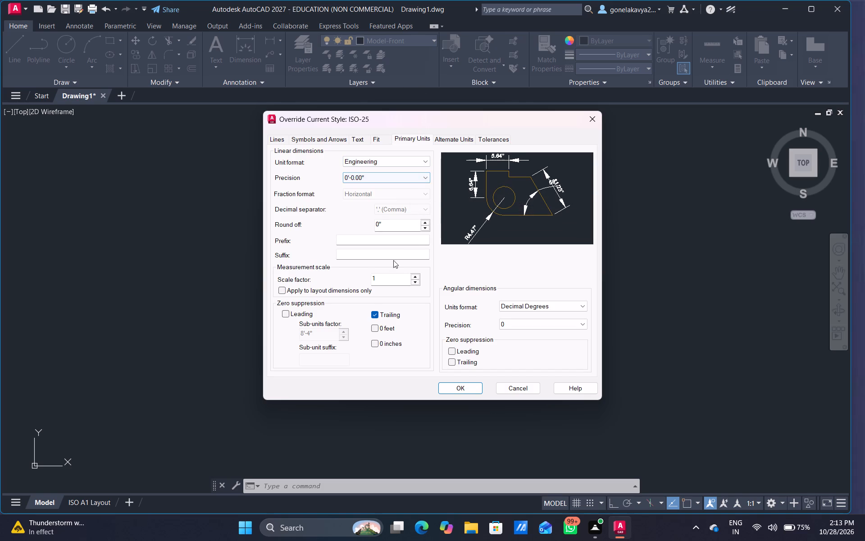
left_click(410, 176)
left_click(401, 179)
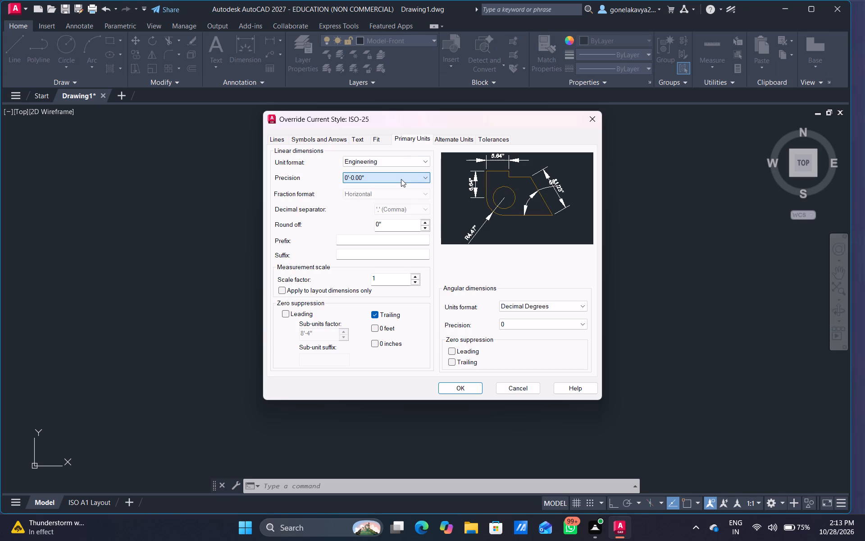
left_click(425, 172)
left_click(417, 176)
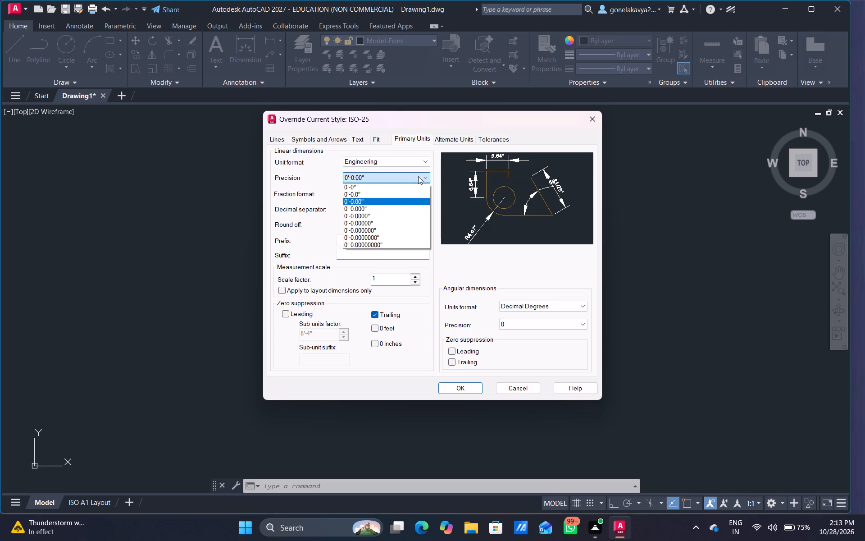
left_click(410, 186)
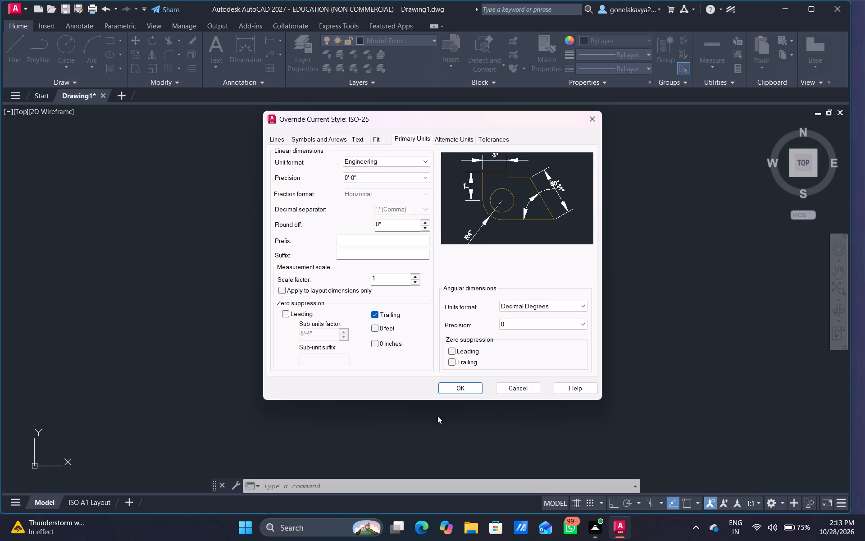
left_click(465, 385)
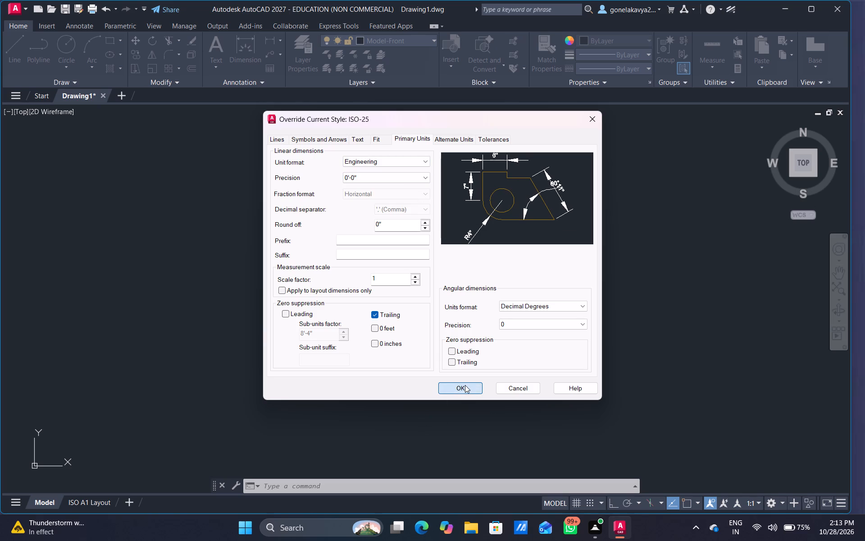
left_click(564, 200)
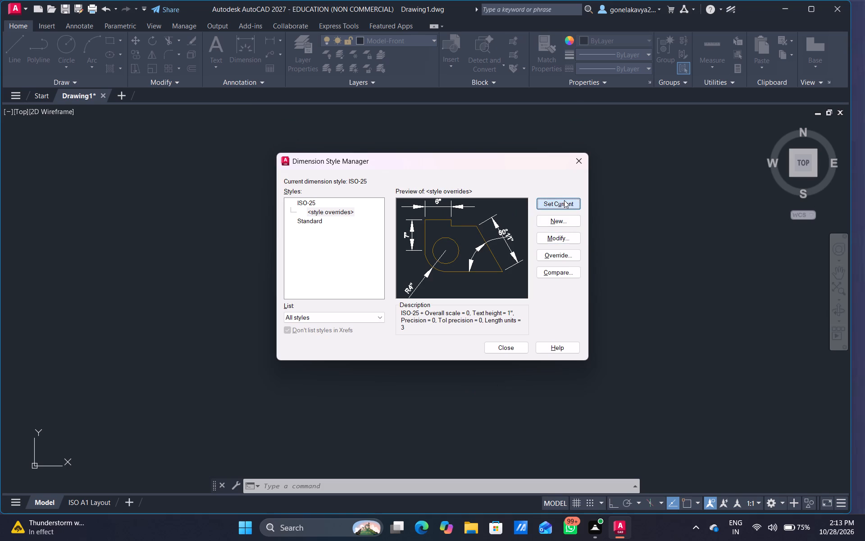
left_click(506, 344)
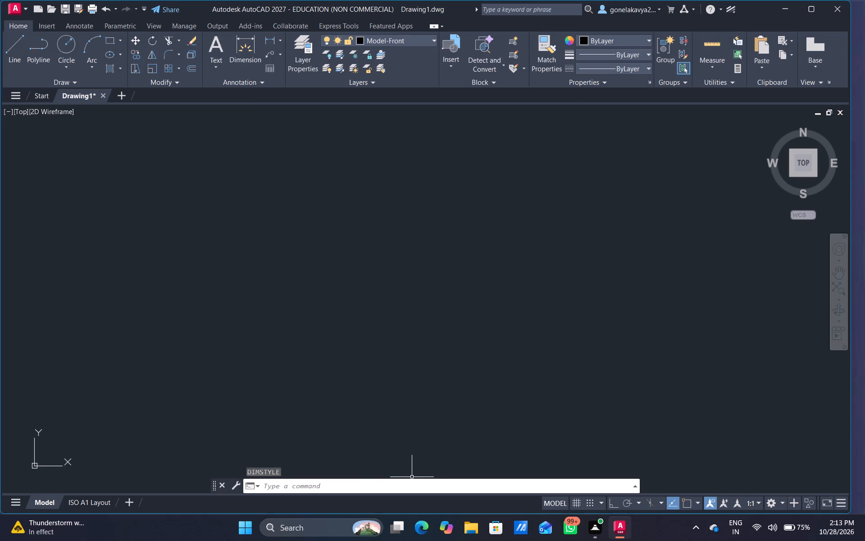
Draw a closed rectangular outline with the Line command in Ortho mode, 50' tall and 25' wide.
left_click(403, 483)
key("l")
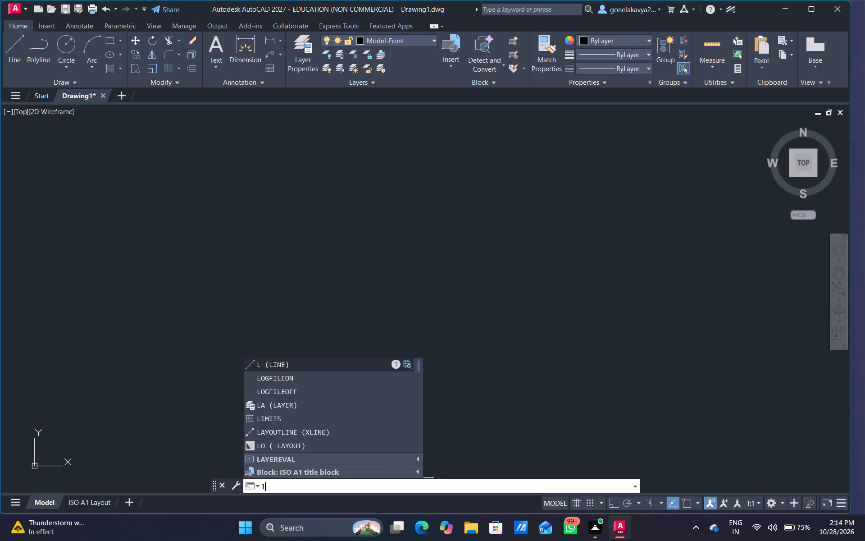
key("Return")
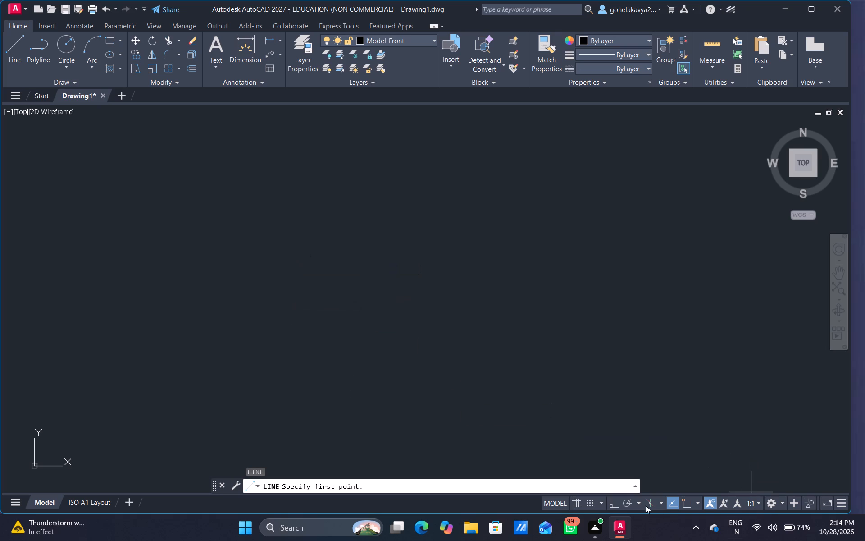
left_click(607, 501)
left_click(614, 501)
left_click_drag(276, 418, 274, 400)
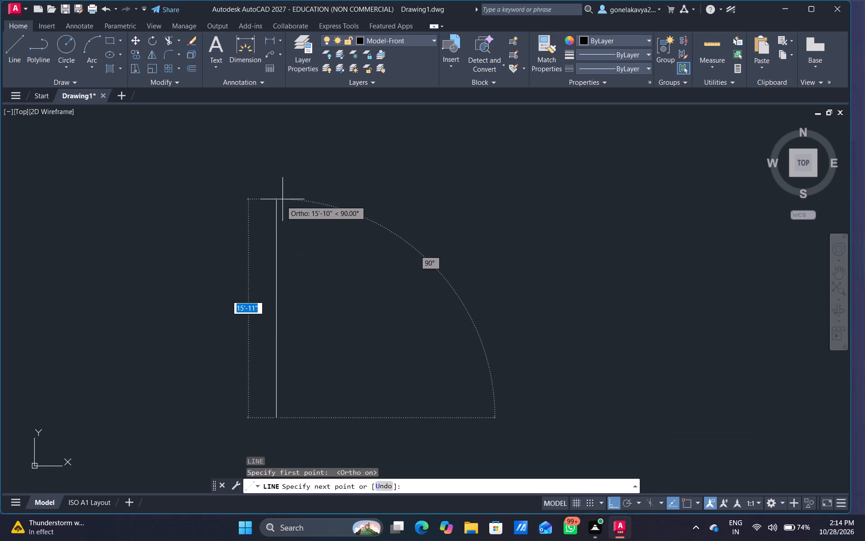
type("50'")
key("Return")
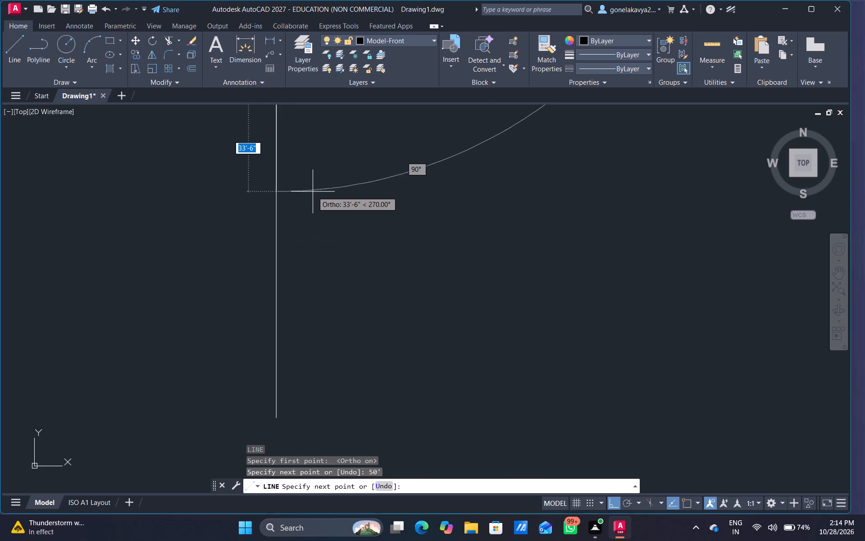
scroll(313, 192, "down", 4)
middle_click_drag(327, 182, 309, 288)
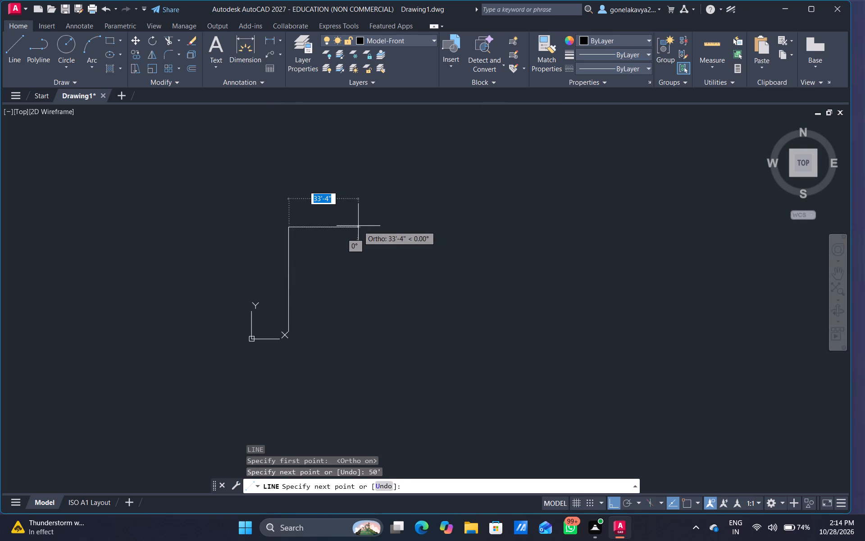
type("25'")
key("Return")
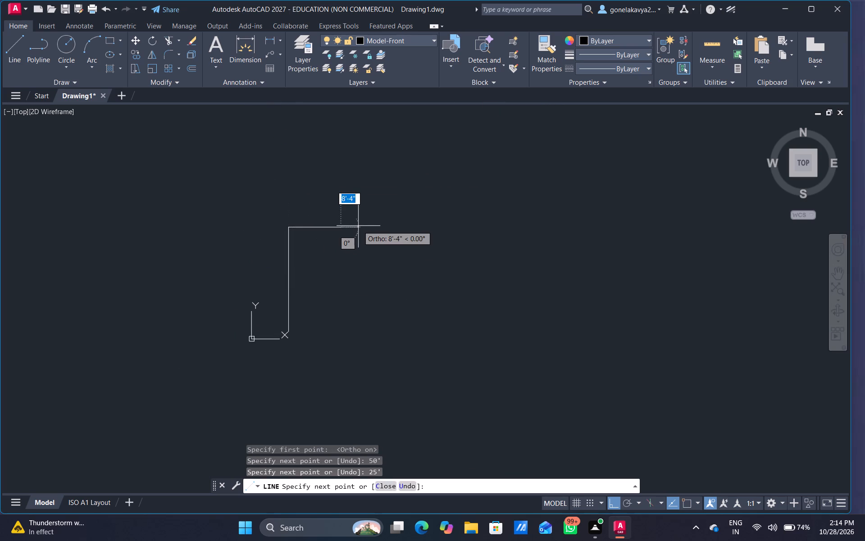
type("50'")
key("Return")
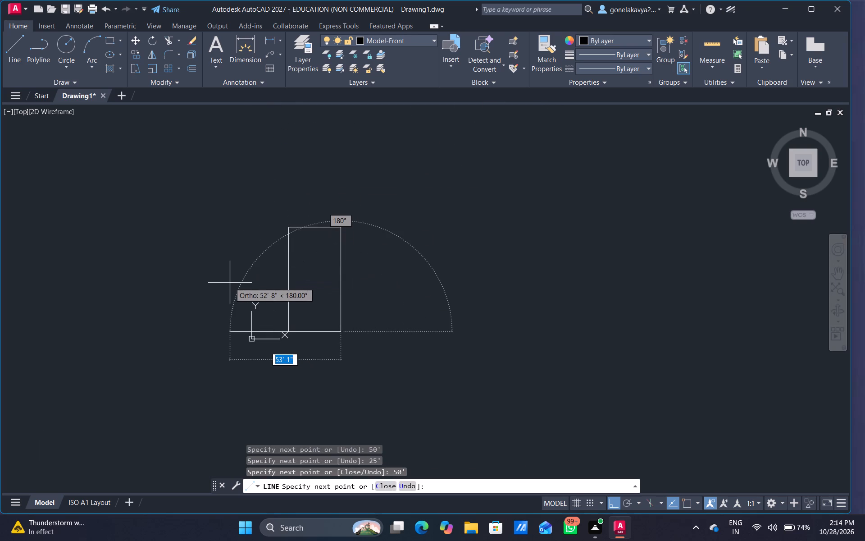
type("25'")
key("Return")
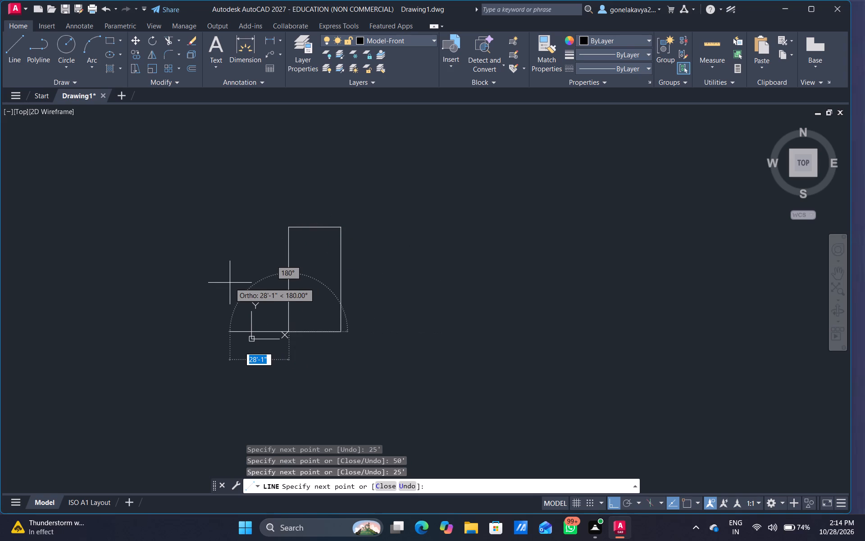
key("Escape")
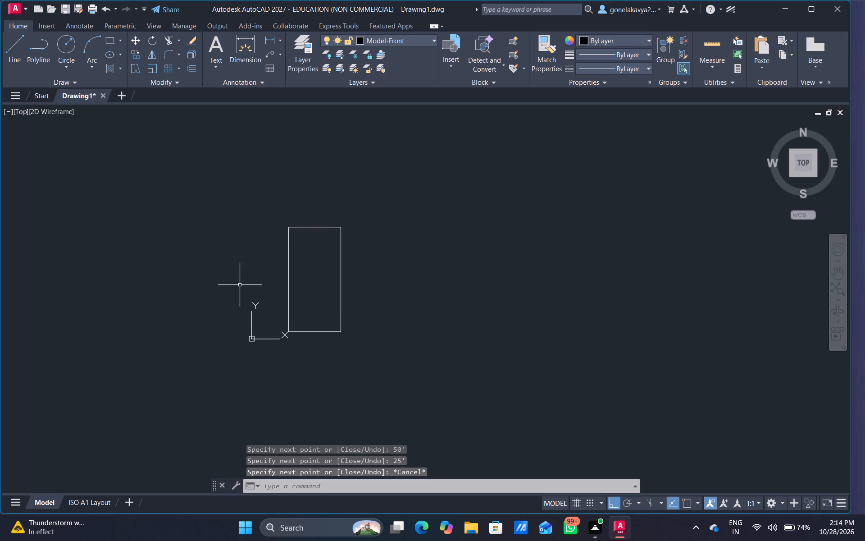
Offset all four sides of the rectangle 9" inward to form the outer walls.
scroll(331, 282, "up", 2)
middle_click_drag(336, 282, 471, 304)
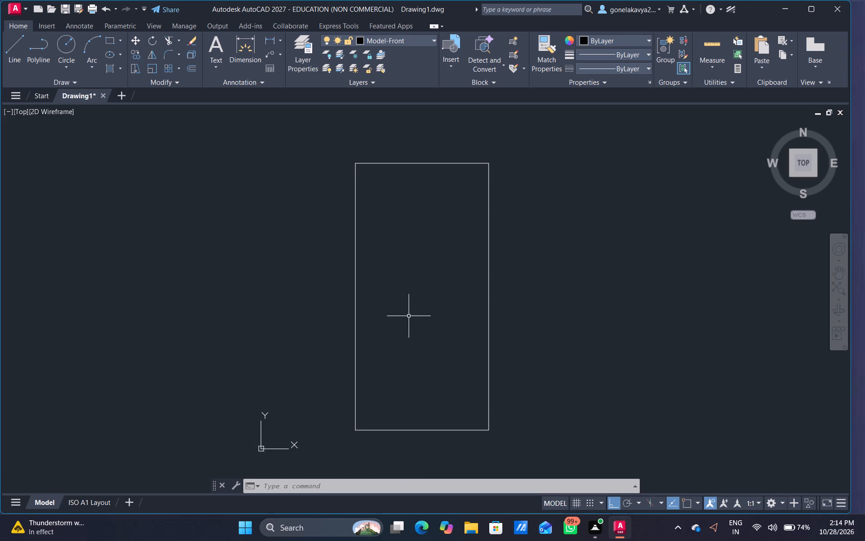
key("o")
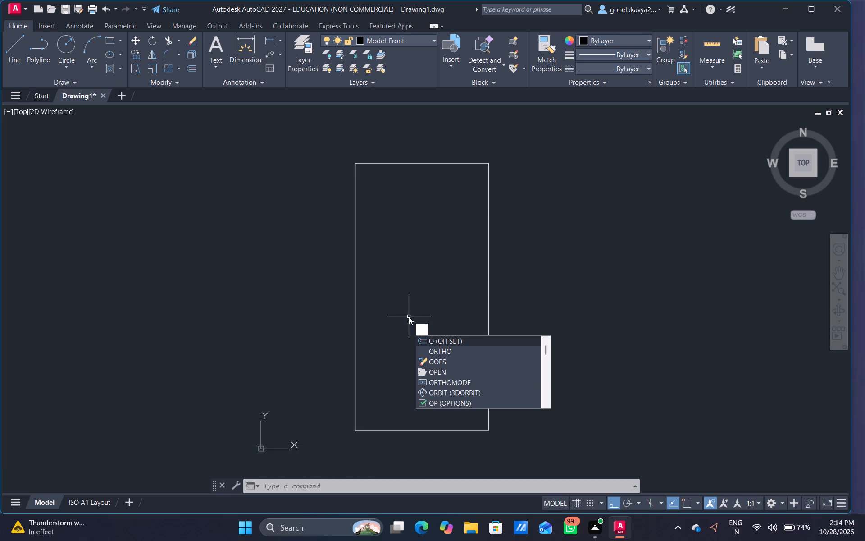
key("Return")
key("9")
key("shift+quotedbl")
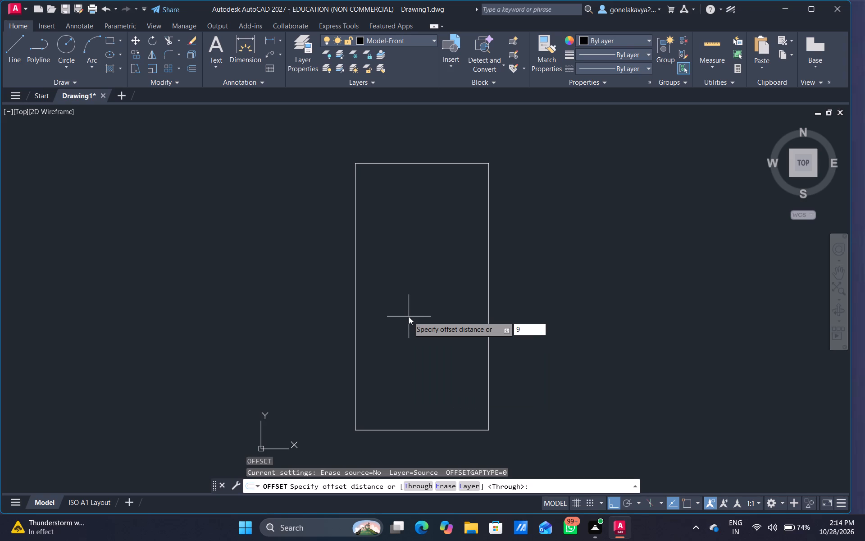
key("Return")
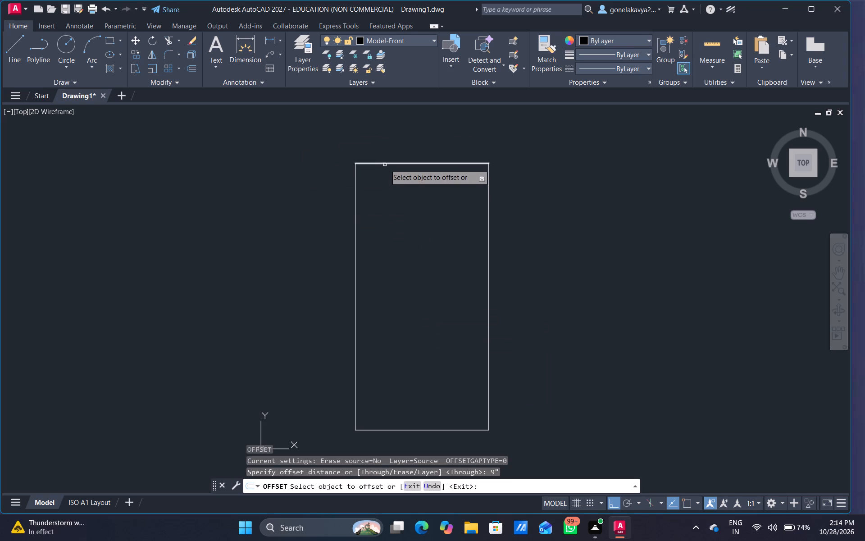
left_click(386, 165)
left_click_drag(387, 173, 391, 177)
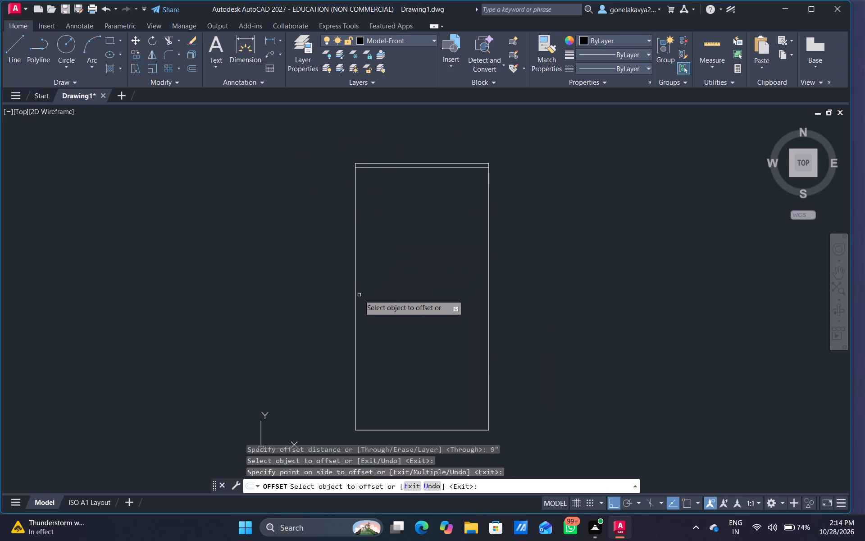
left_click(352, 304)
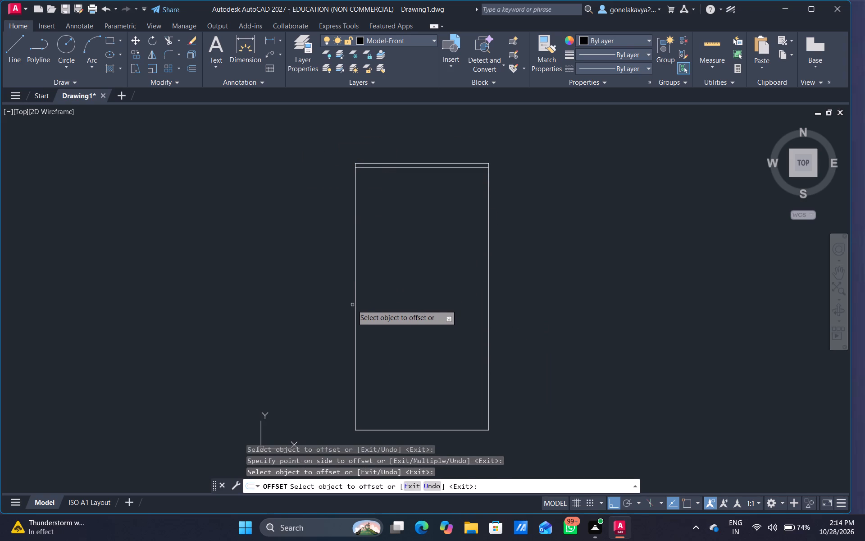
left_click(355, 257)
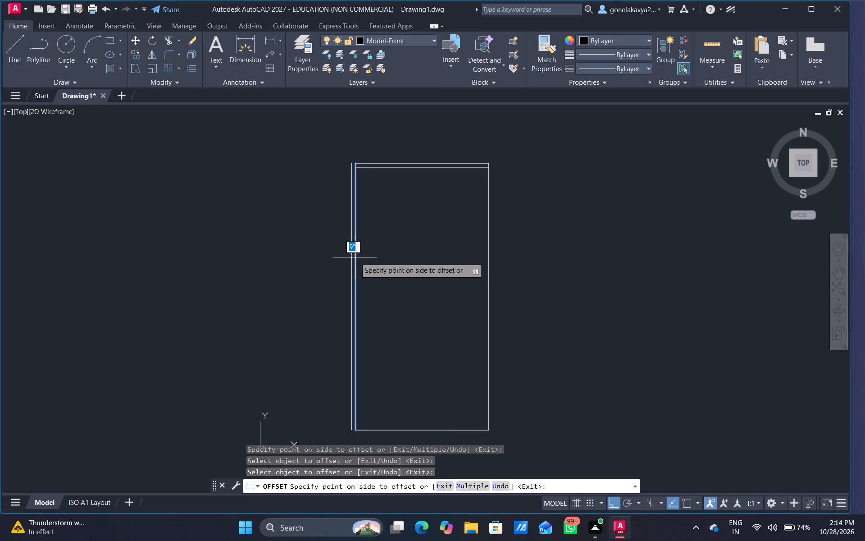
left_click_drag(419, 248, 421, 256)
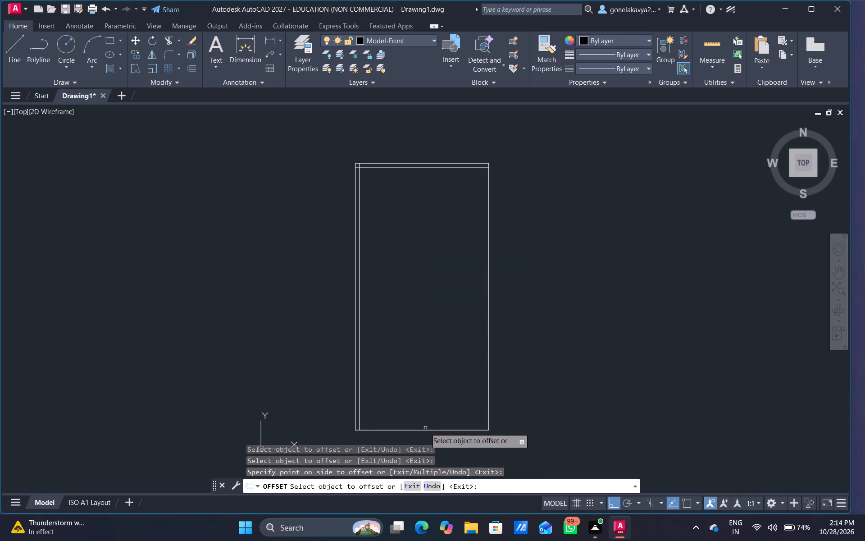
left_click(430, 431)
left_click(431, 317)
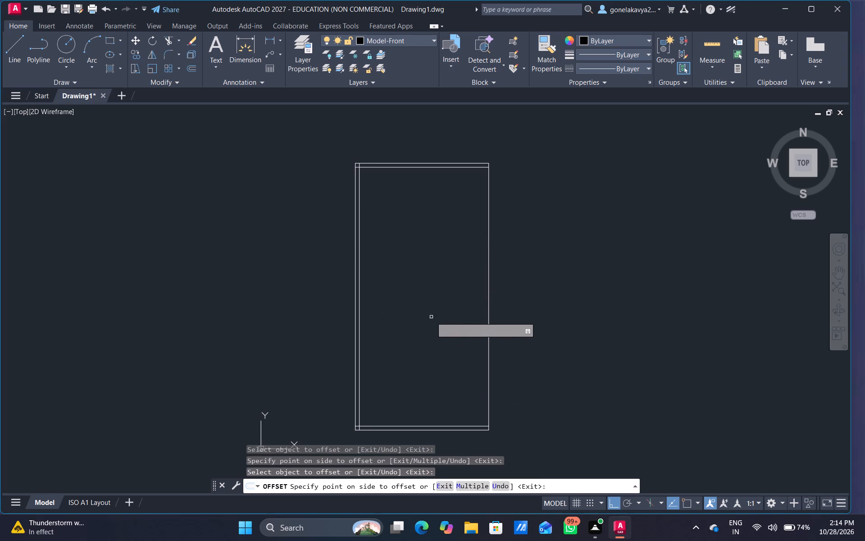
left_click(489, 302)
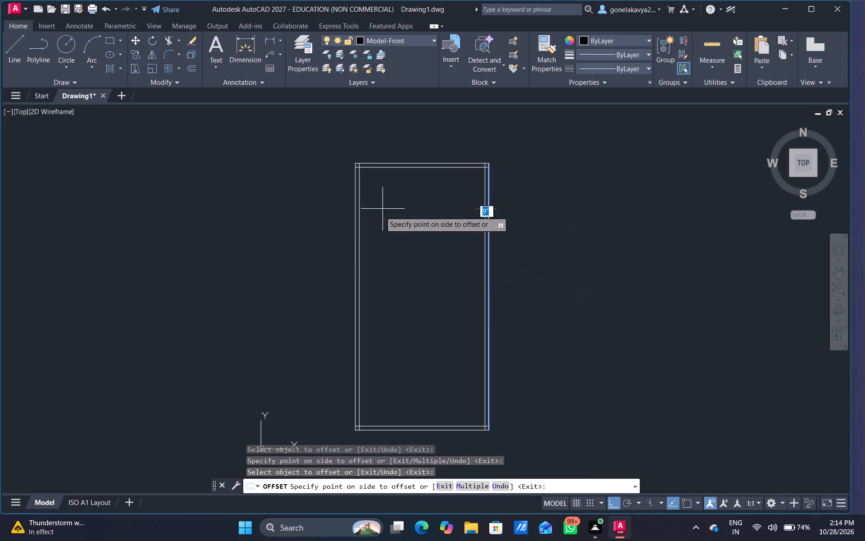
left_click(379, 216)
Offset the left wall's inner line 6' into the plan, and offset the new line 4.5" further right to form a vertical partition.
scroll(353, 208, "up", 2)
middle_click_drag(418, 199, 384, 330)
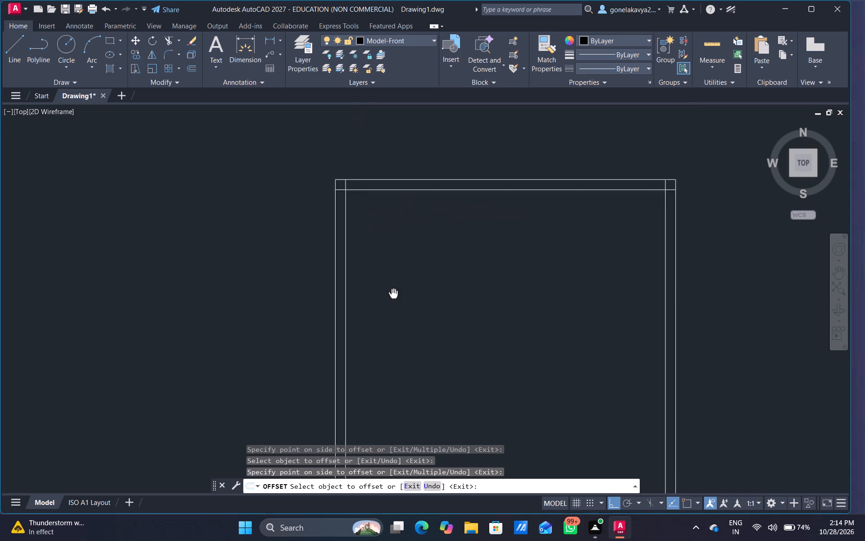
middle_click_drag(384, 330, 382, 242)
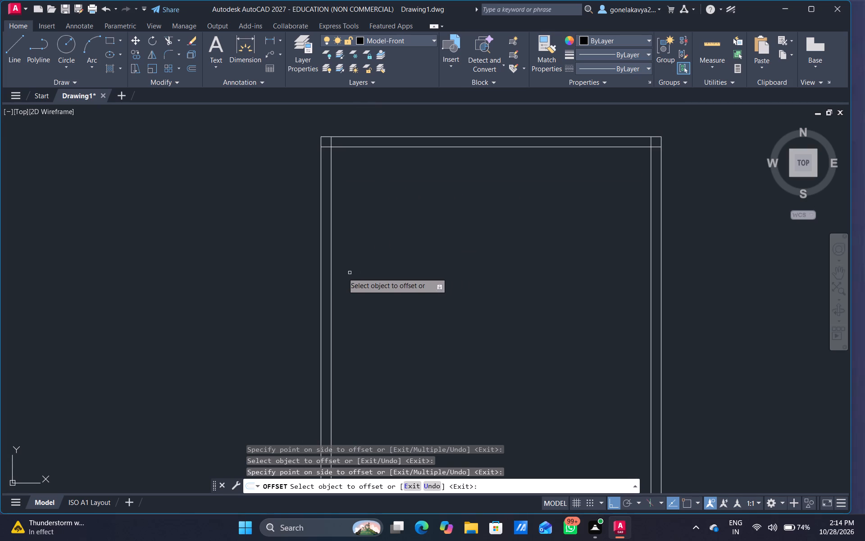
left_click(331, 270)
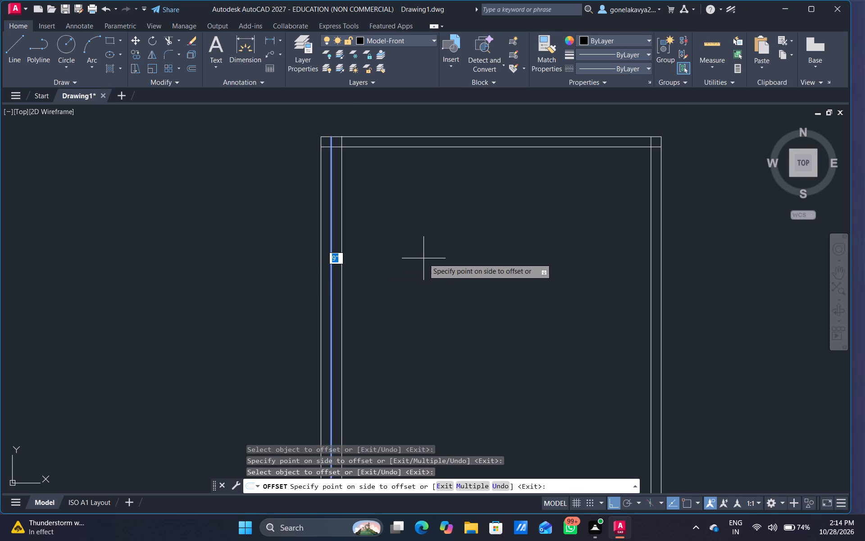
type("6'")
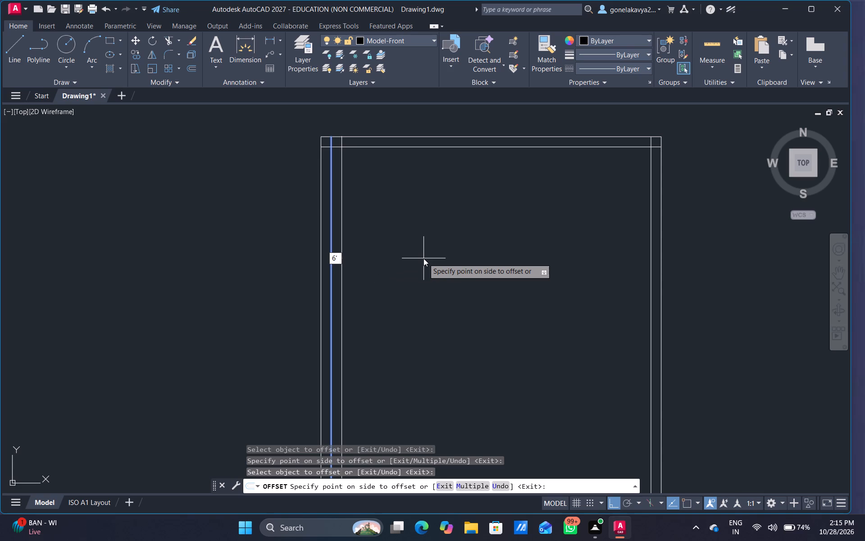
key("Return")
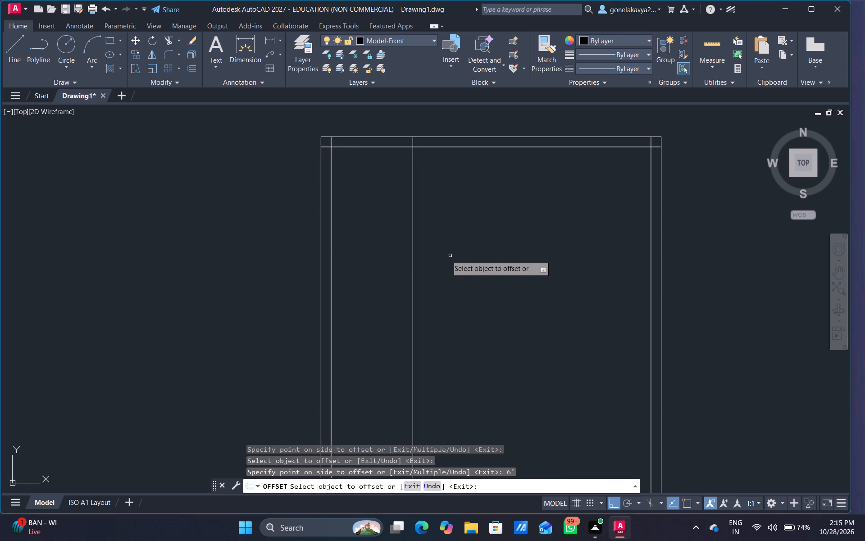
left_click(414, 245)
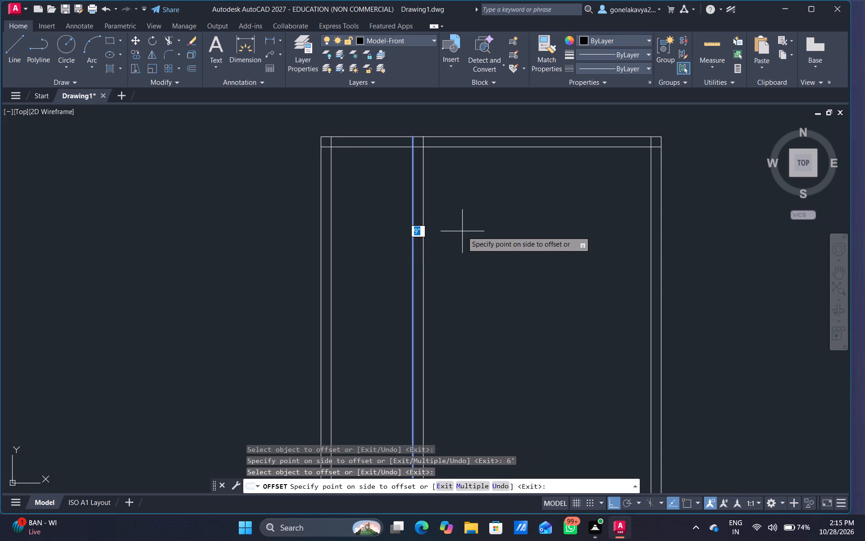
type("4.5\"")
key("Return")
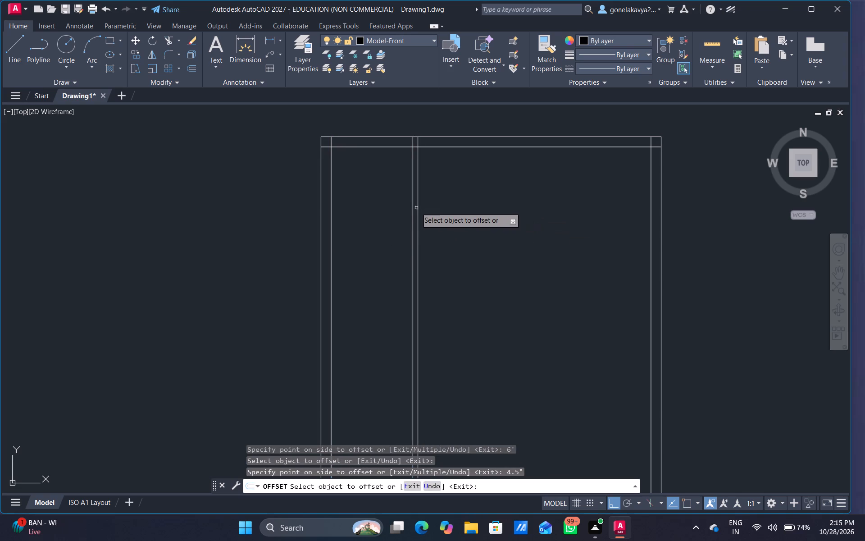
Offset the partition's right line 11'4" to the right, and offset the new line 4.5" to form a second vertical partition.
left_click(419, 229)
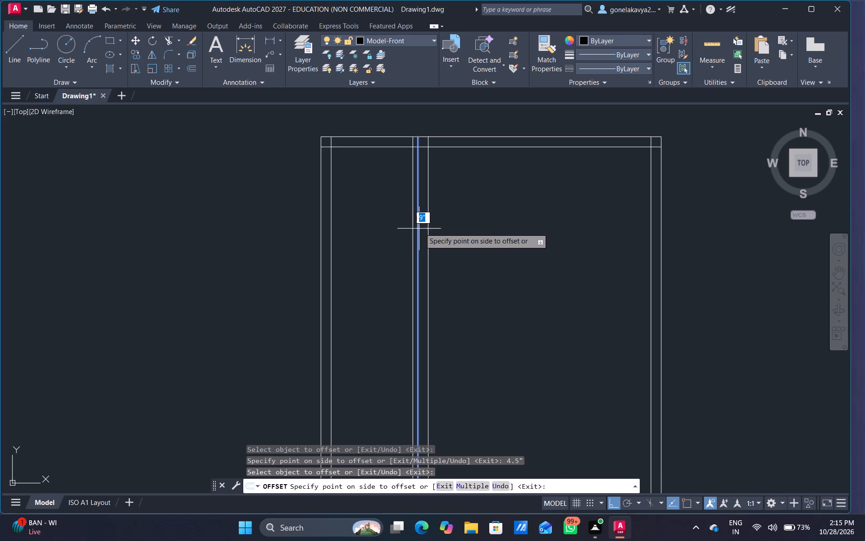
type("11'4\"")
key("Return")
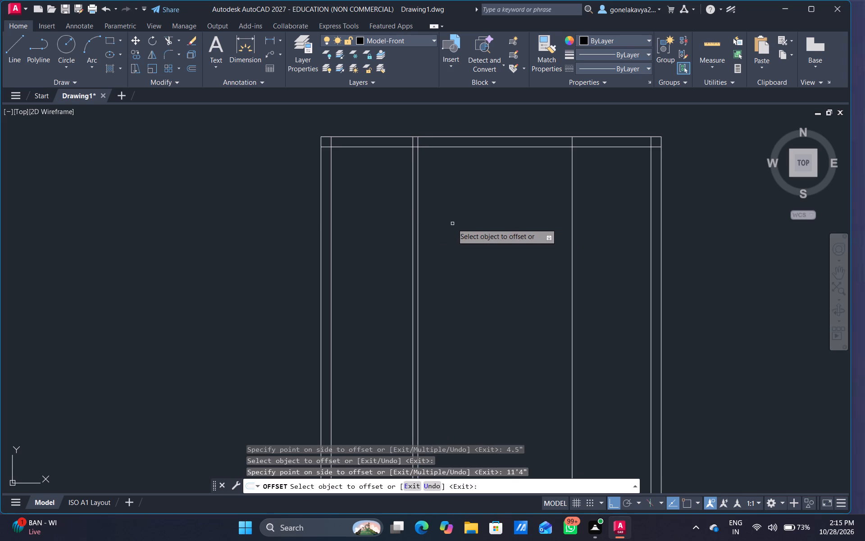
left_click(573, 212)
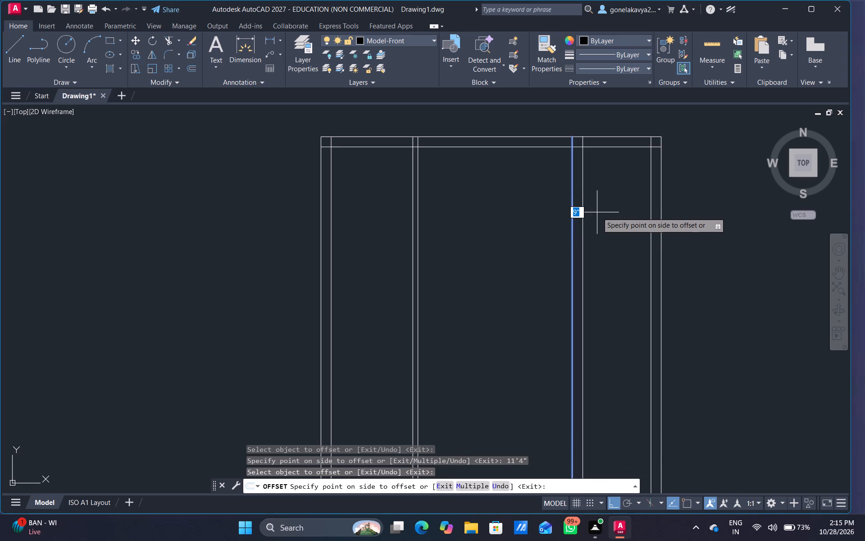
type("4.5\"")
key("Return")
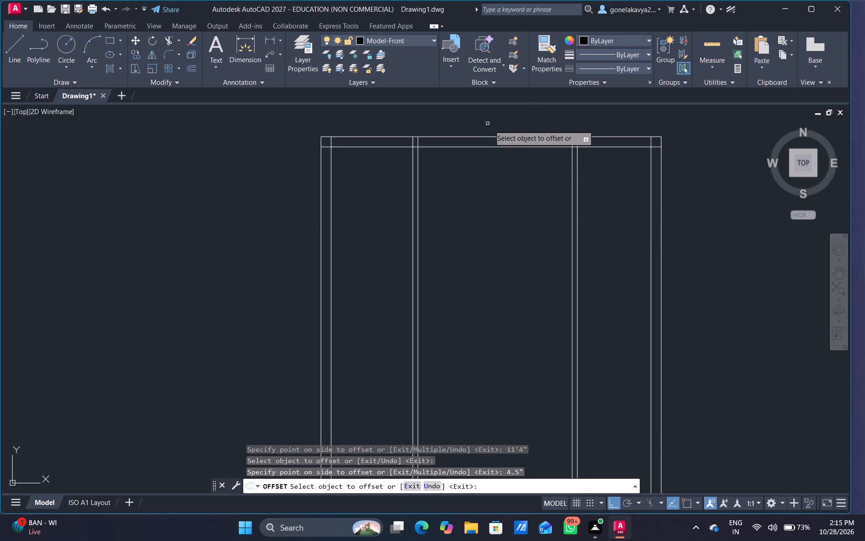
Offset the top wall's inner line 7'6" down into the plan, and offset the new line 4.5" further down to form a horizontal partition.
left_click(500, 143)
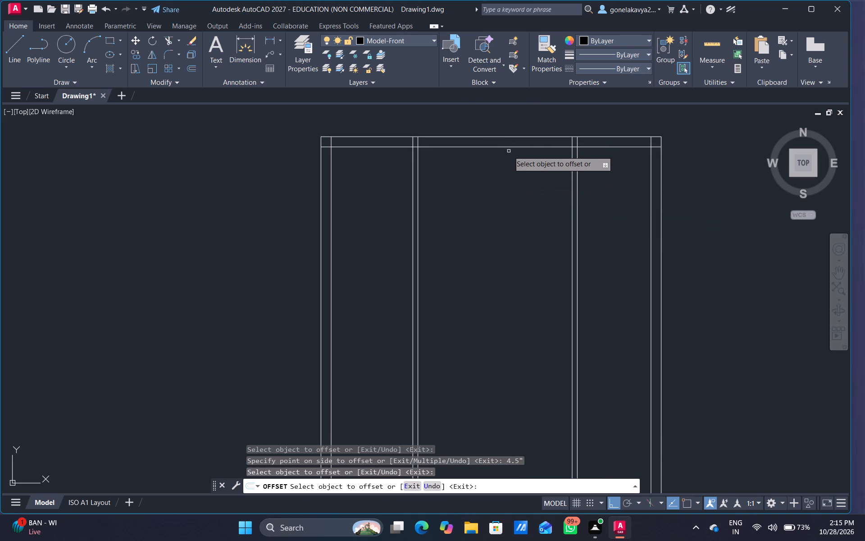
left_click(507, 146)
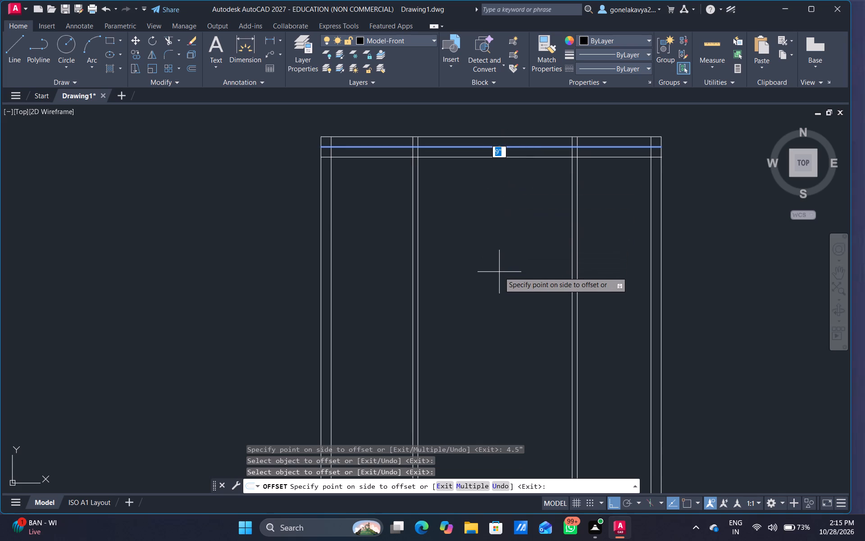
type("7'")
key("6")
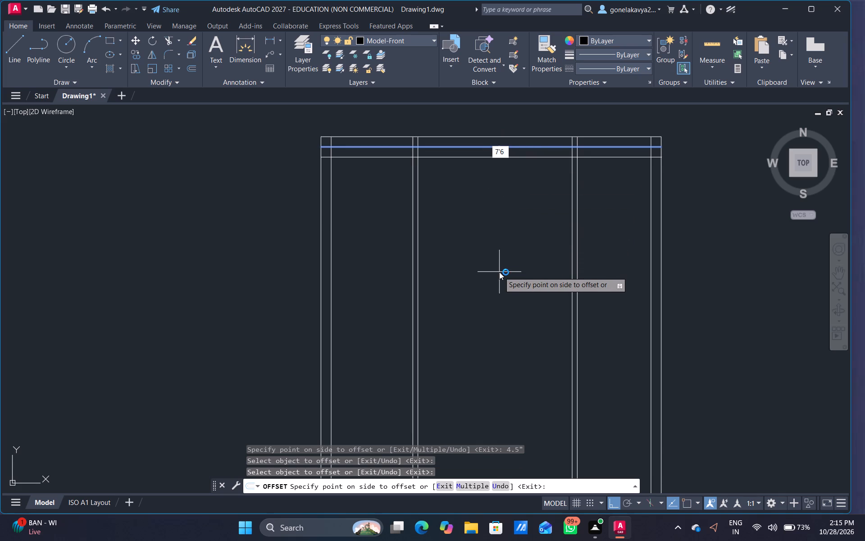
key("shift+quotedbl")
key("shift+quotedbl")
key("shift+quotedbl")
key("shift+quotedbl")
key("shift+quotedbl")
key("shift+quotedbl")
key("shift+quotedbl")
key("Return")
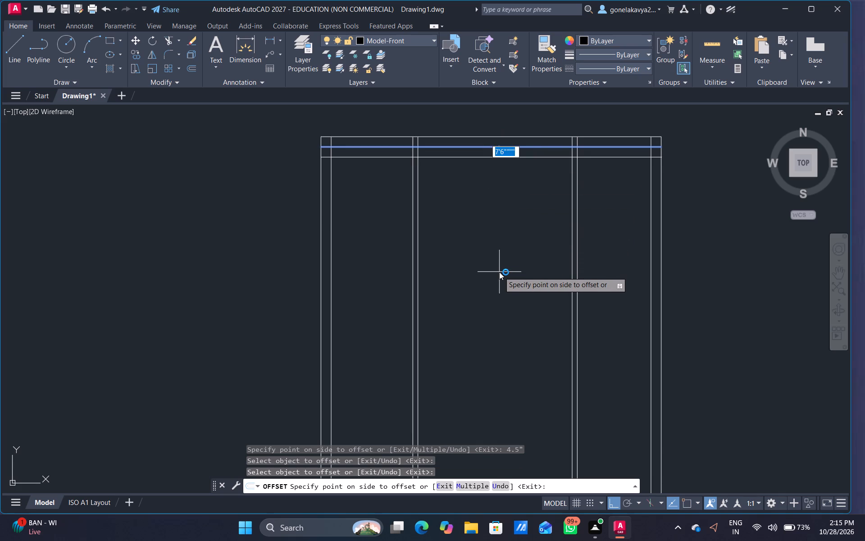
key("BackSpace")
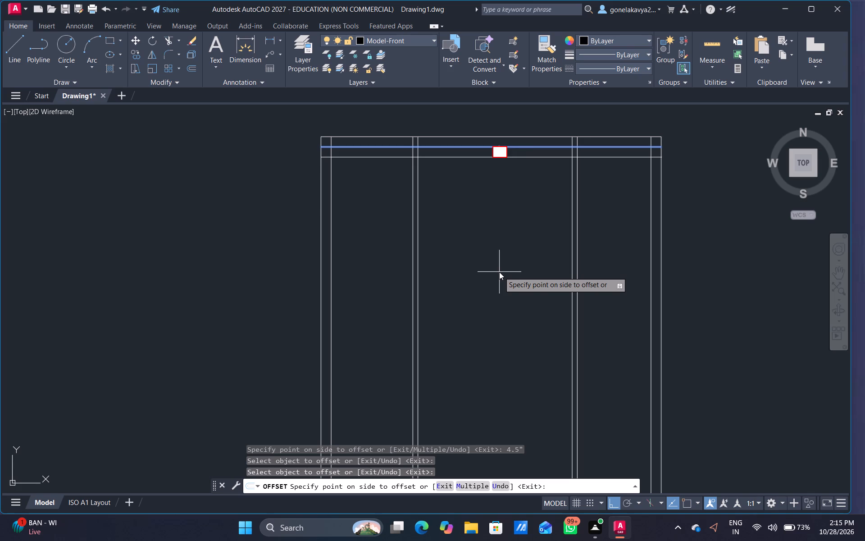
type("7'")
type("6\"")
key("Return")
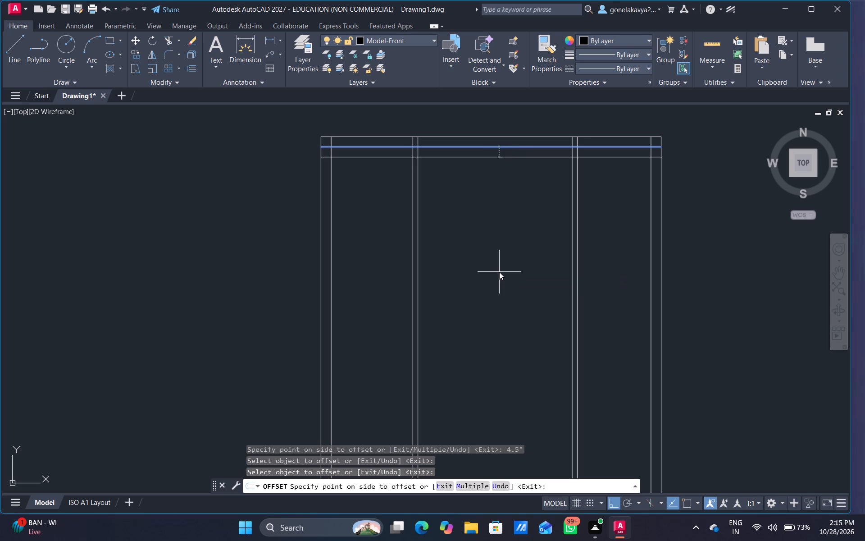
middle_click_drag(501, 228, 502, 228)
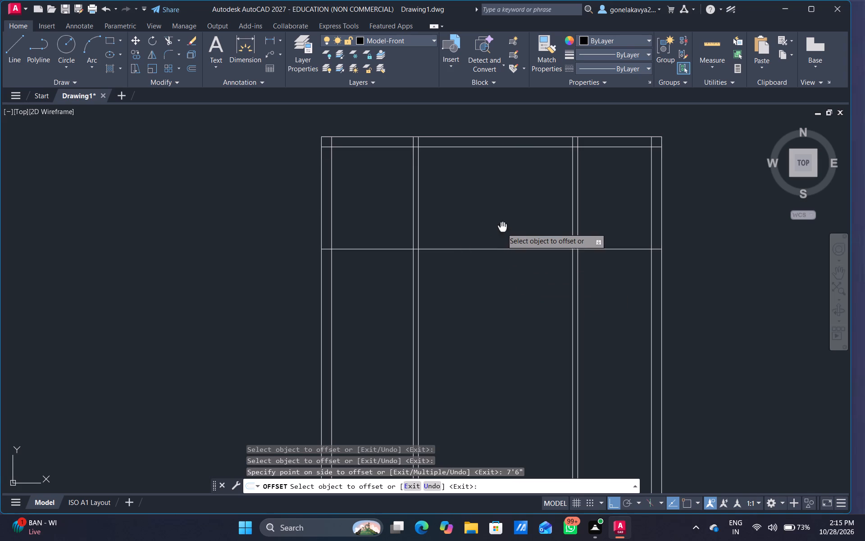
middle_click_drag(502, 228, 457, 179)
left_click(455, 201)
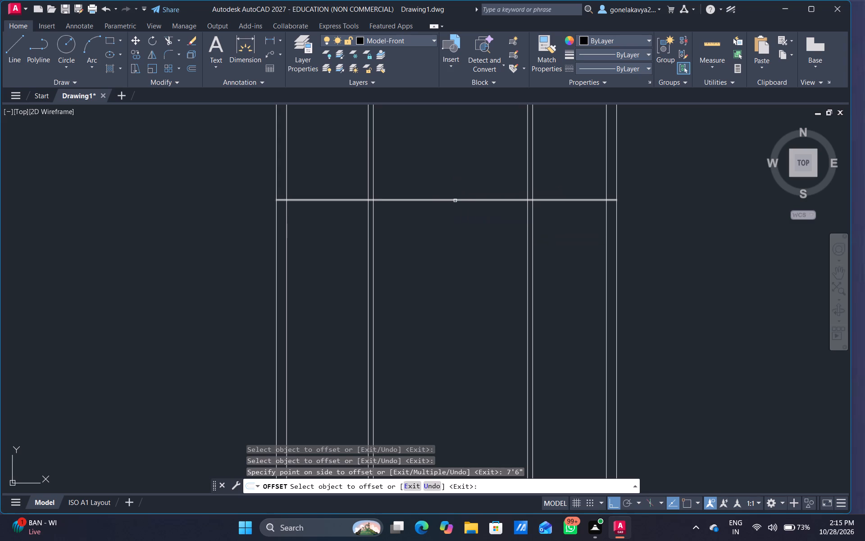
type("4.5\"")
key("Return")
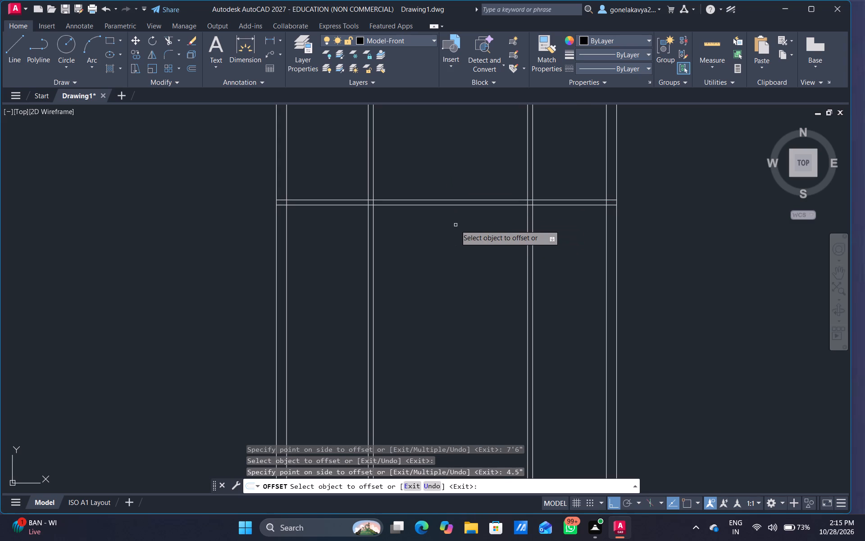
Trim away the lines of both vertical partitions below the horizontal partition.
scroll(455, 225, "down", 1)
type("tr")
key("space")
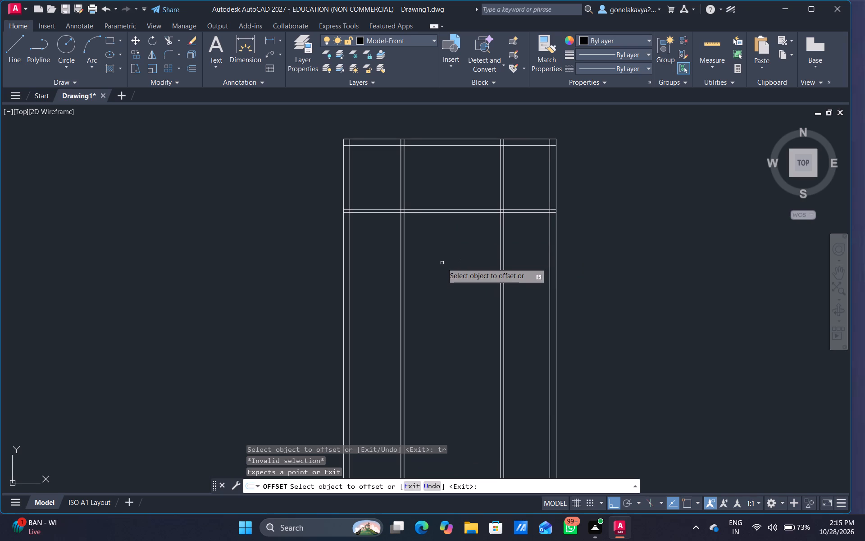
key("Escape")
type("tr")
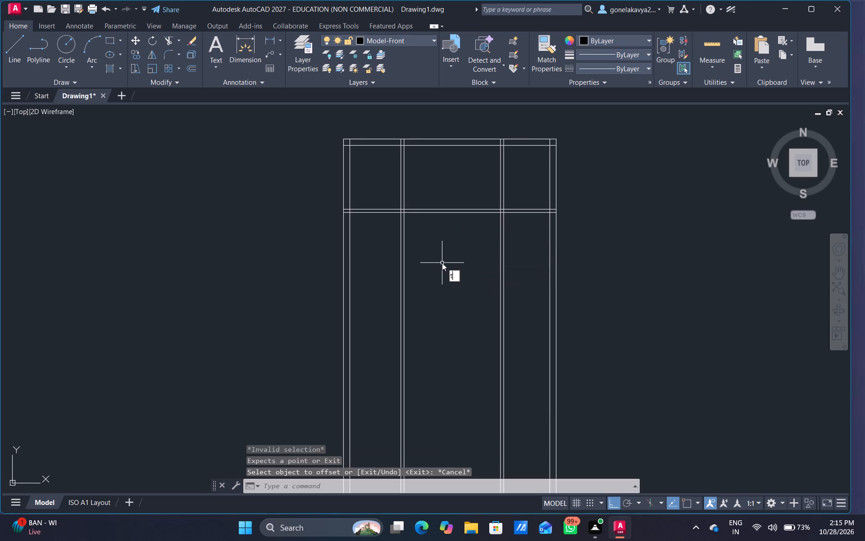
key("space")
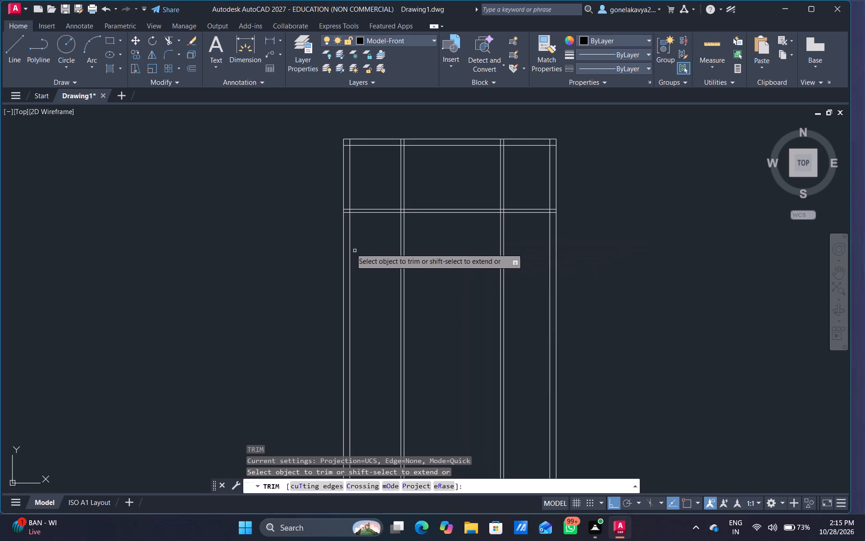
left_click_drag(362, 250, 510, 282)
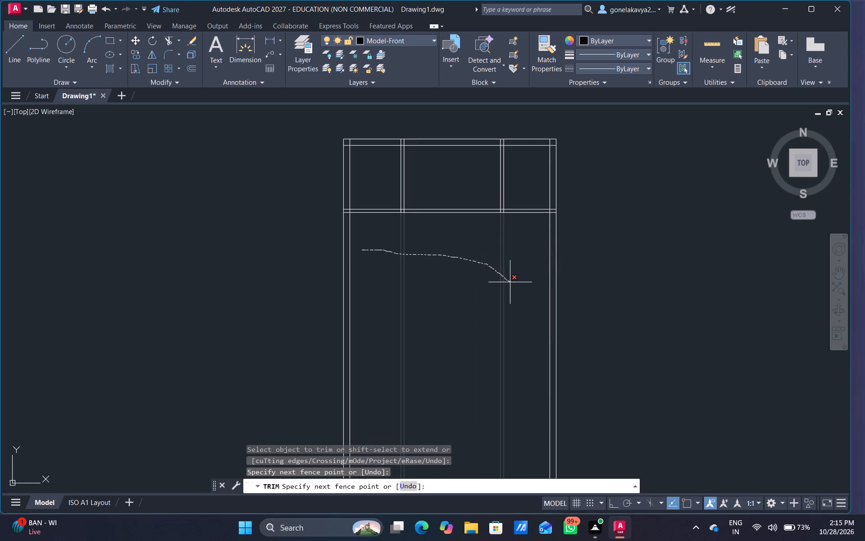
left_click_drag(510, 282, 510, 284)
scroll(478, 228, "up", 2)
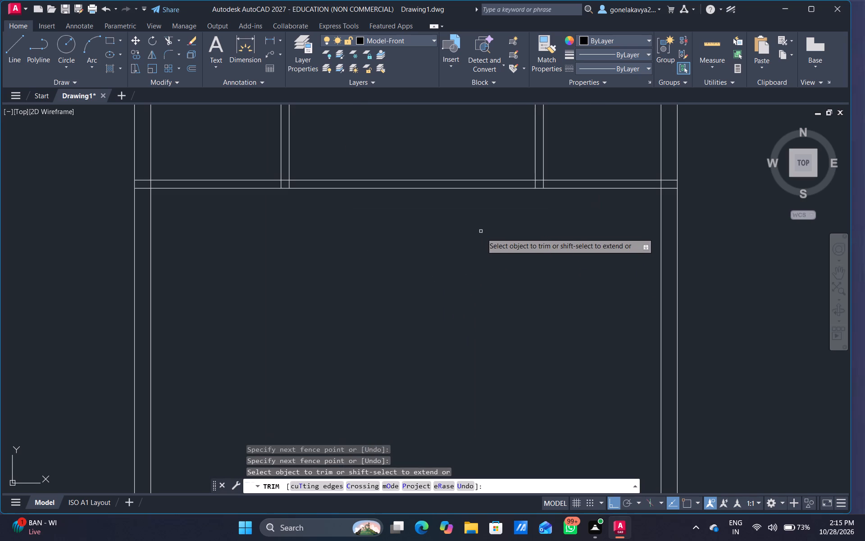
scroll(482, 236, "down", 2)
middle_click_drag(484, 270, 483, 253)
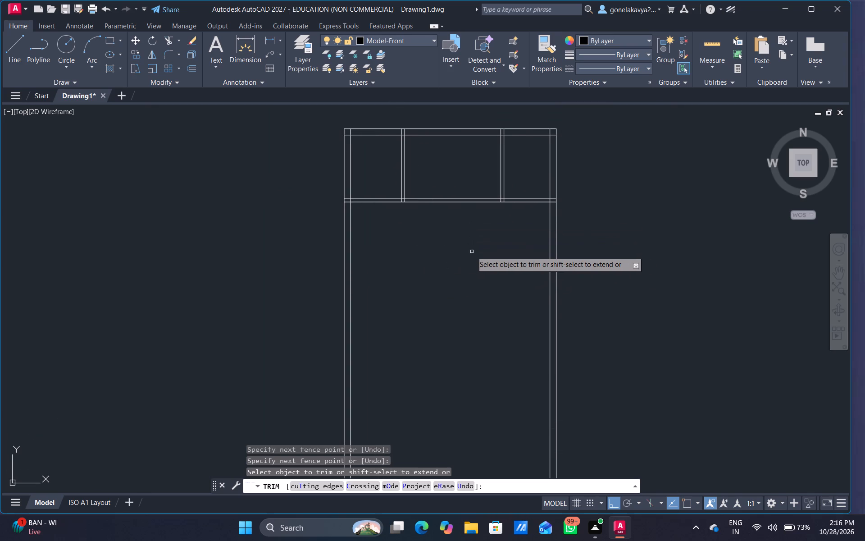
key("Escape")
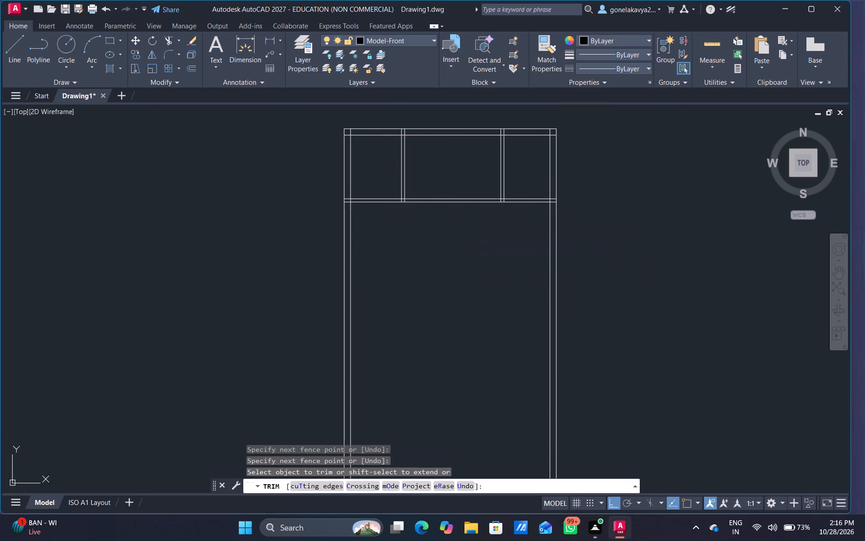
Offset the horizontal partition's lower line 11'11" down, and offset the new line 4.5" further down to form a second horizontal partition.
key("o")
key("Return")
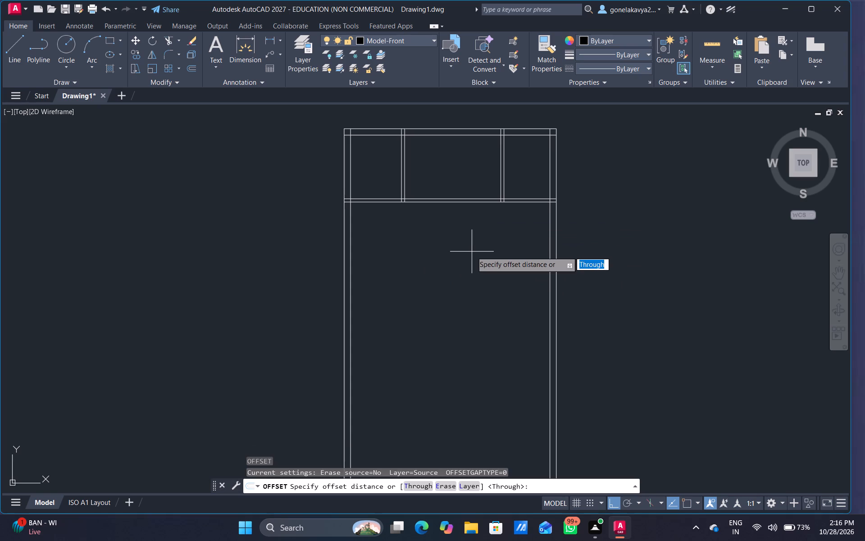
left_click_drag(465, 197, 464, 218)
left_click(462, 248)
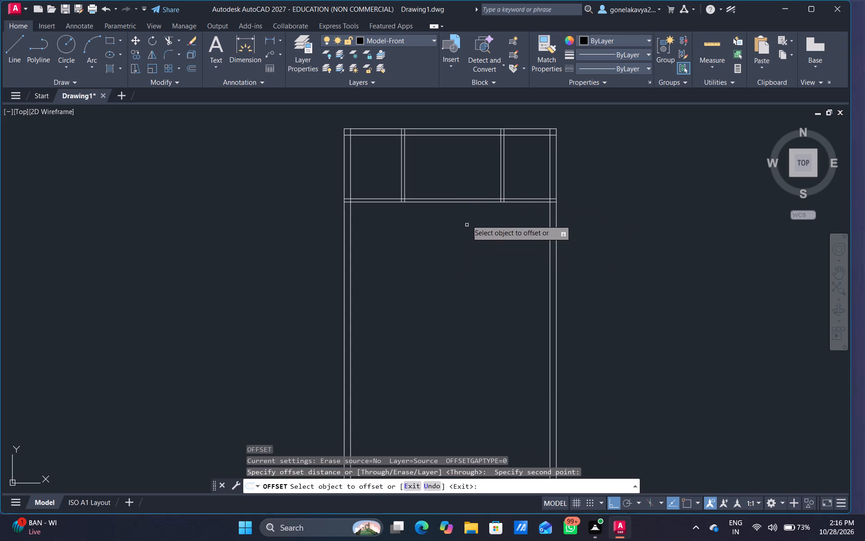
left_click(468, 203)
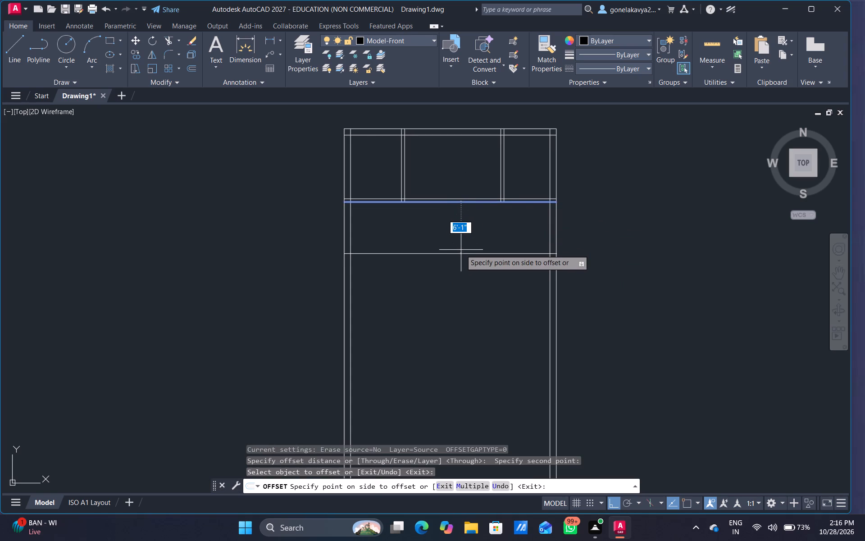
type("11'")
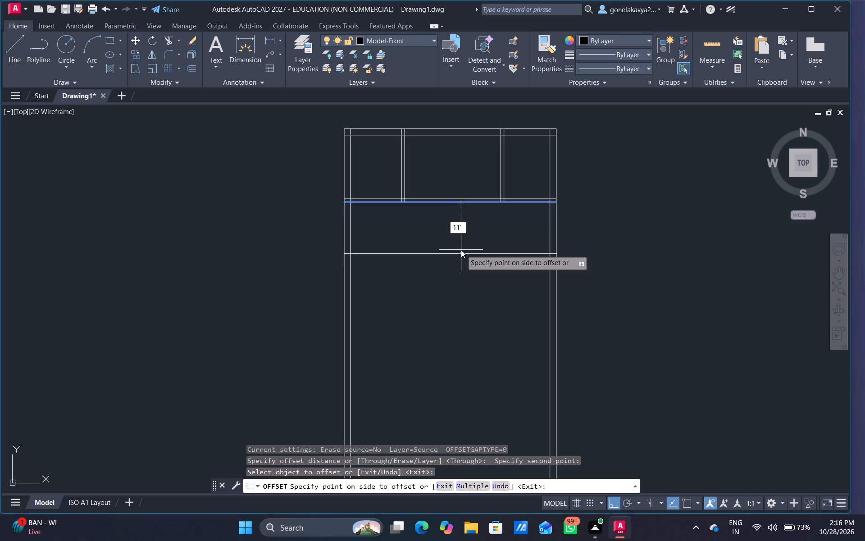
type("11")
key("shift+quotedbl")
key("Return")
middle_click_drag(449, 248, 402, 194)
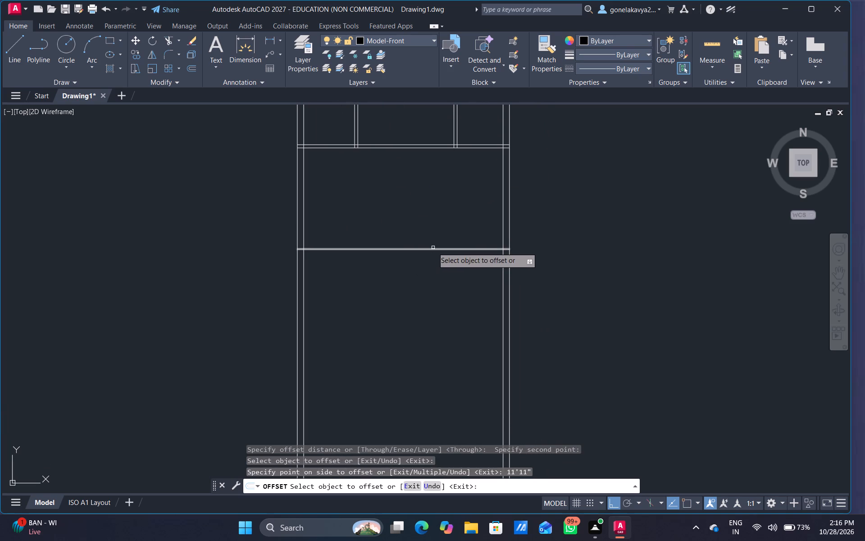
left_click(433, 248)
type("4.5\"")
key("Return")
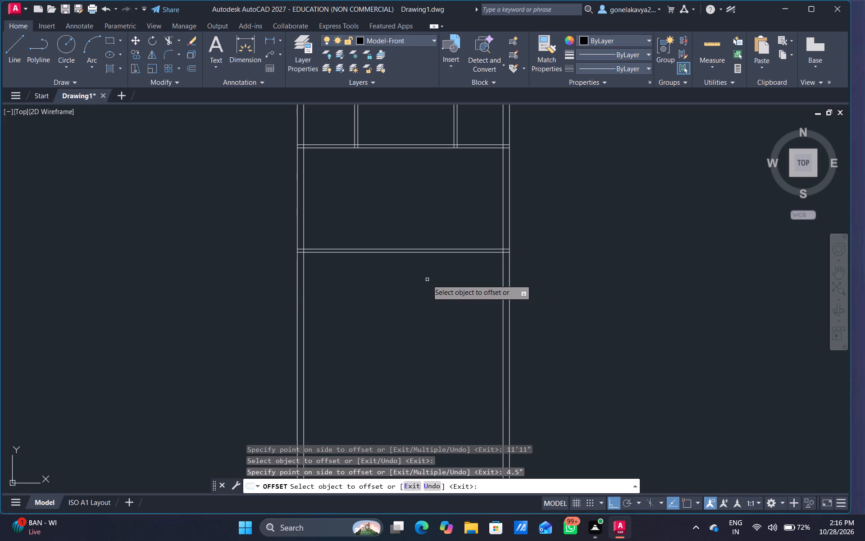
Offset the left wall's inner line 12'9" to the right, and offset the new line 4.5" back left to form a vertical partition.
middle_click_drag(343, 230, 342, 296)
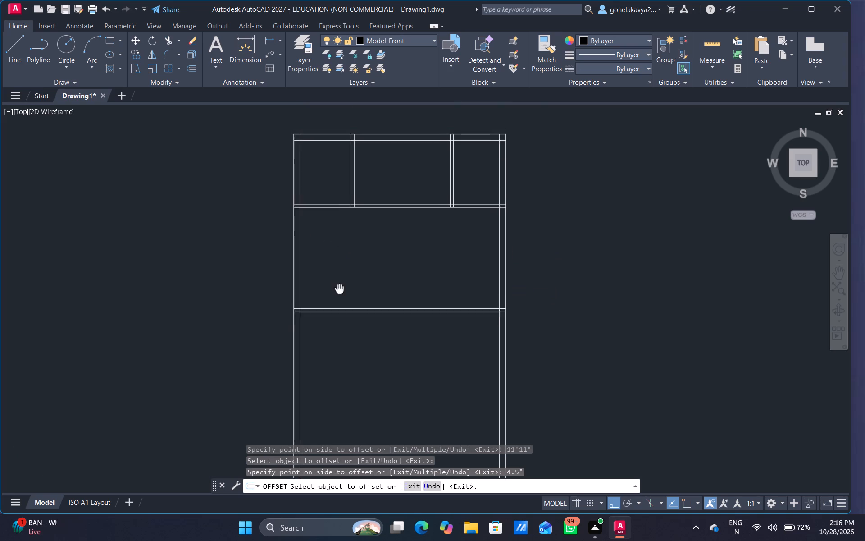
middle_click_drag(342, 296, 341, 294)
scroll(313, 282, "up", 1)
left_click(296, 282)
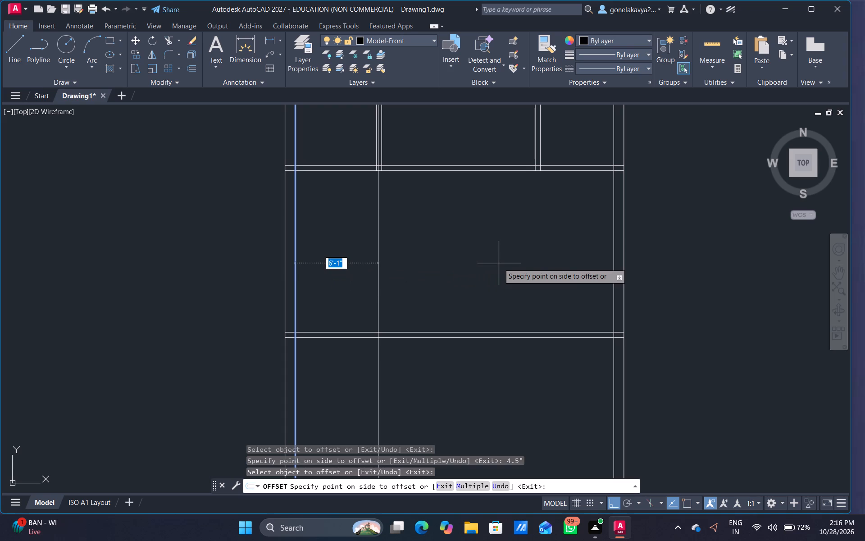
type("12")
key("apostrophe")
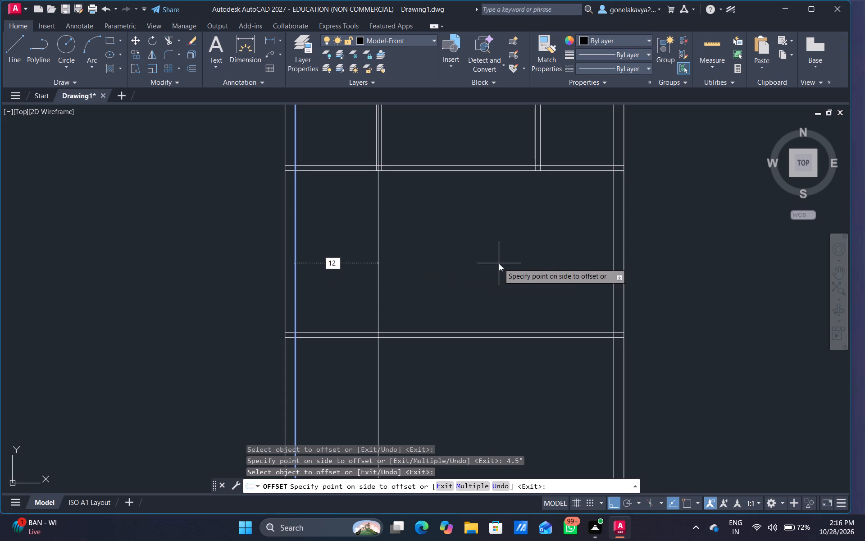
key("9")
key("shift+quotedbl")
key("Return")
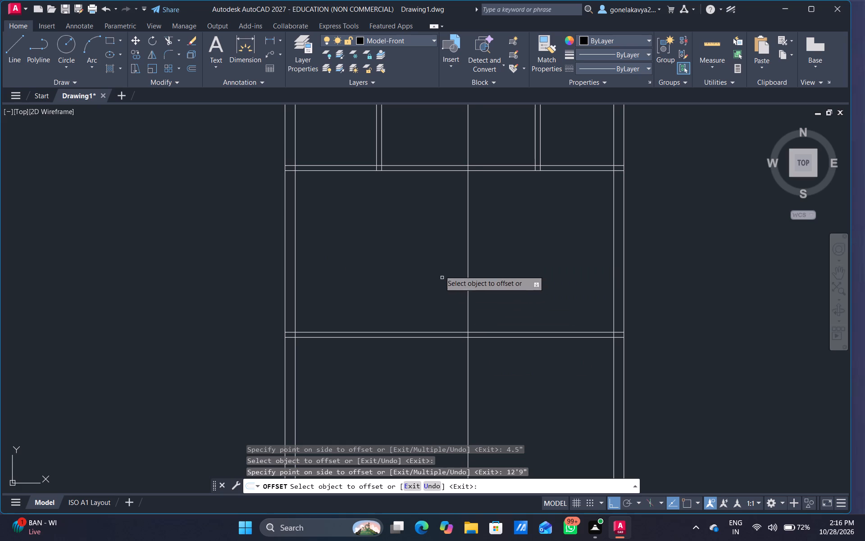
left_click(467, 247)
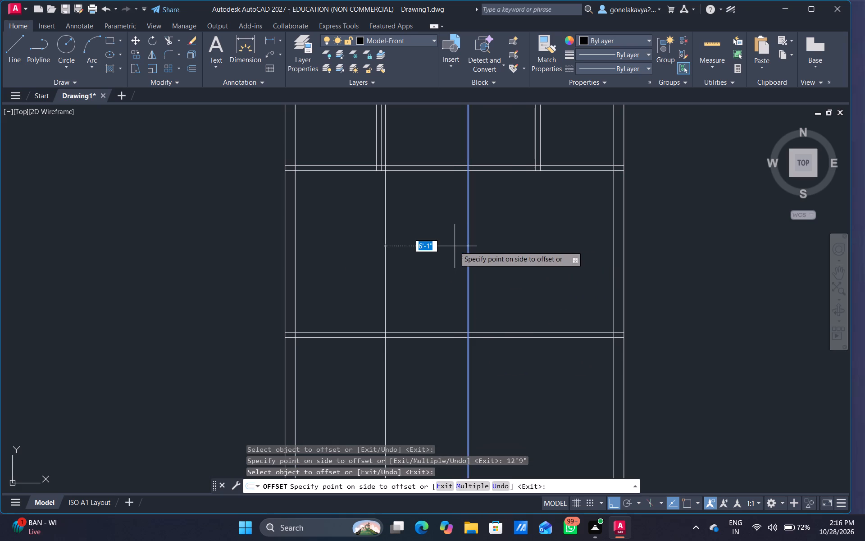
type("4.5\"")
key("Return")
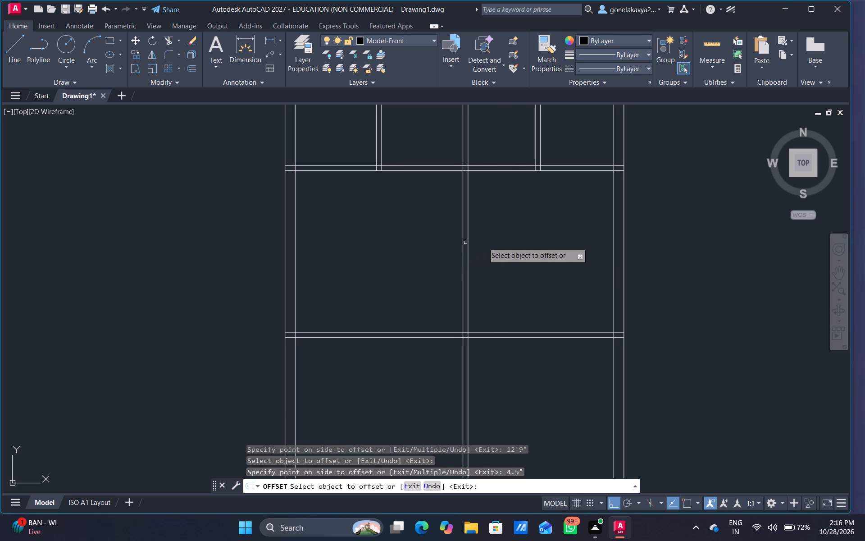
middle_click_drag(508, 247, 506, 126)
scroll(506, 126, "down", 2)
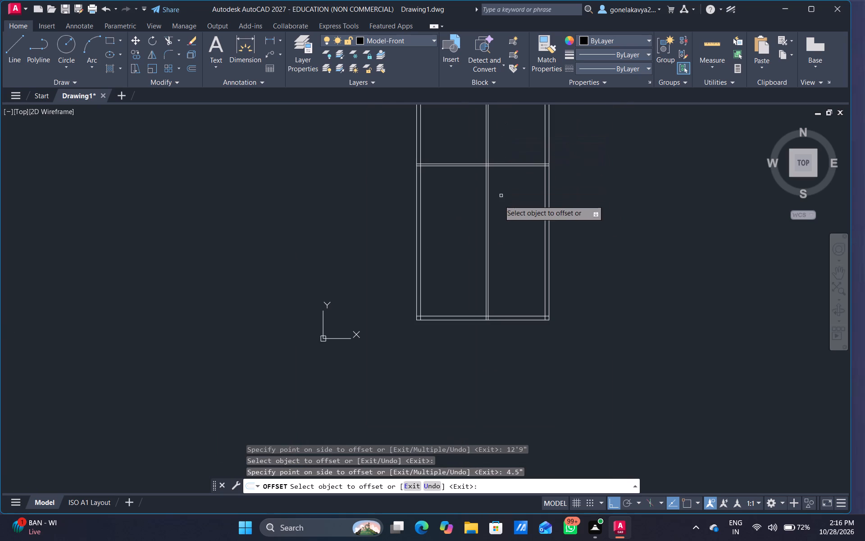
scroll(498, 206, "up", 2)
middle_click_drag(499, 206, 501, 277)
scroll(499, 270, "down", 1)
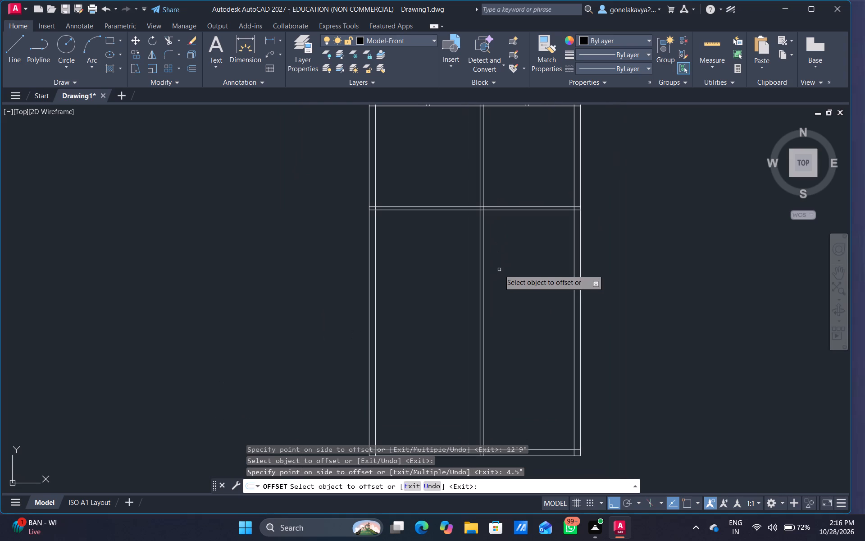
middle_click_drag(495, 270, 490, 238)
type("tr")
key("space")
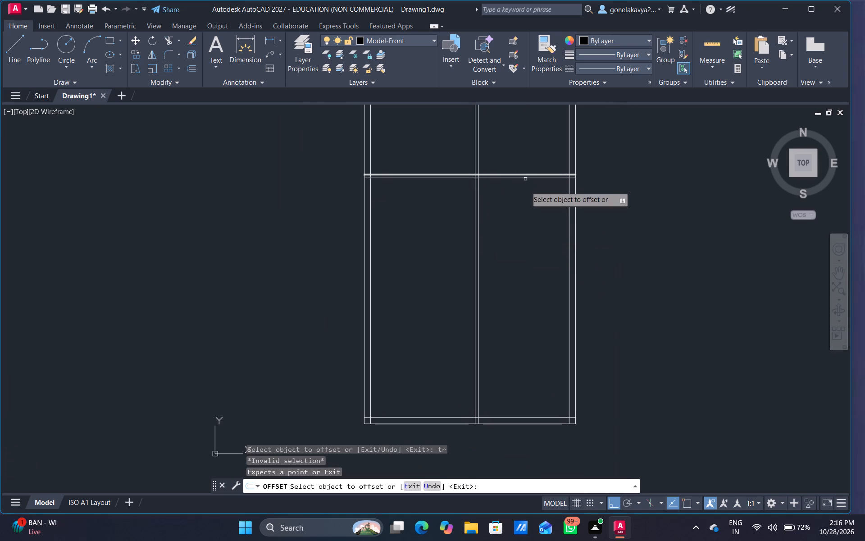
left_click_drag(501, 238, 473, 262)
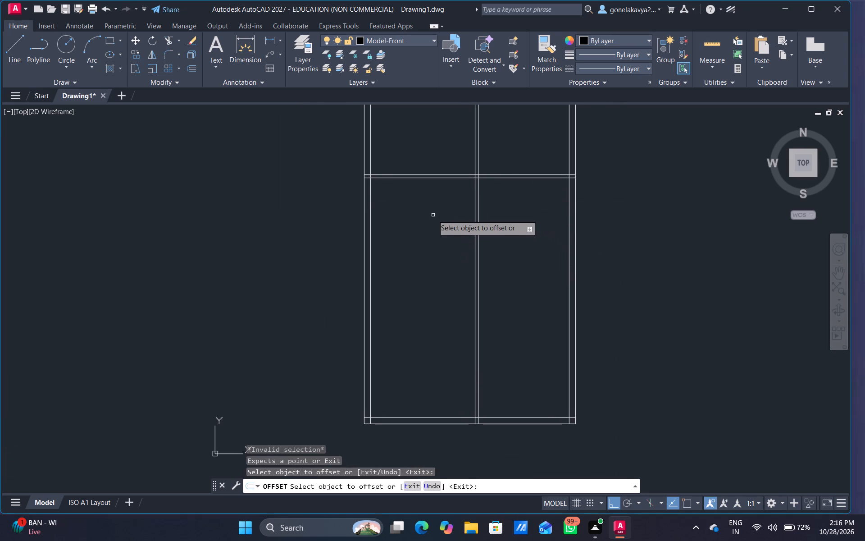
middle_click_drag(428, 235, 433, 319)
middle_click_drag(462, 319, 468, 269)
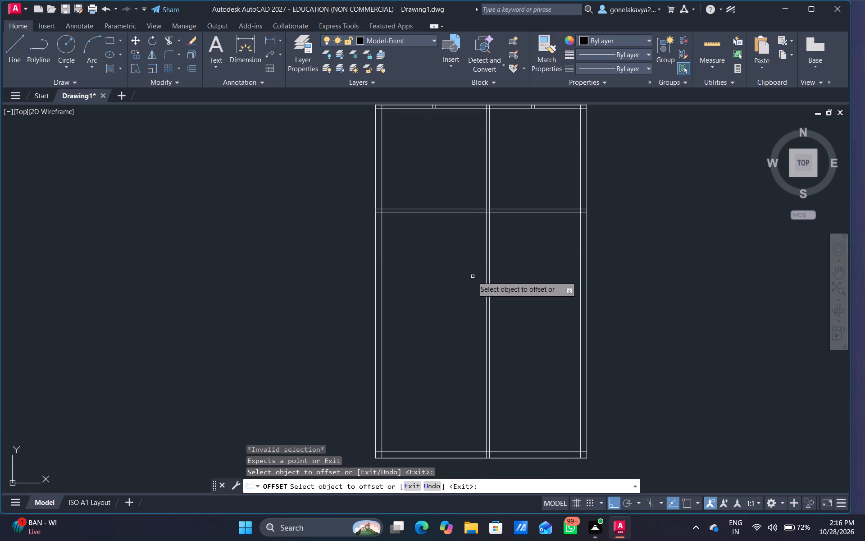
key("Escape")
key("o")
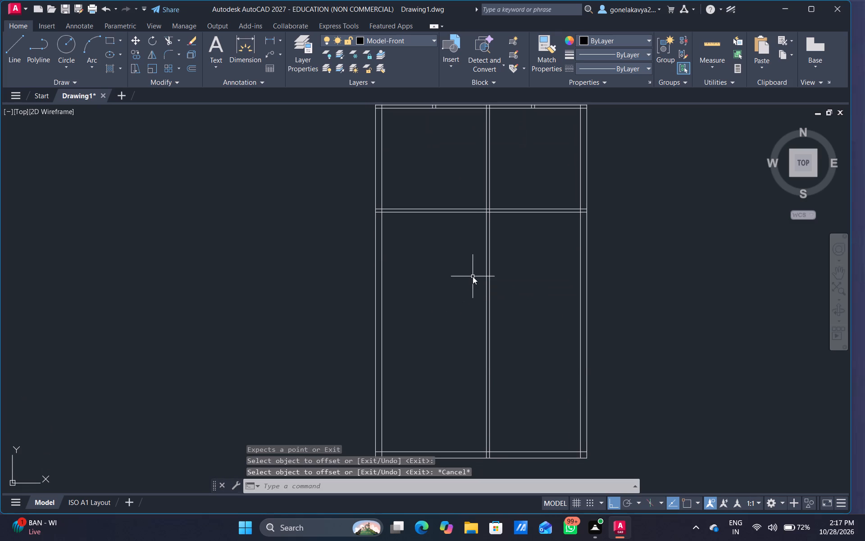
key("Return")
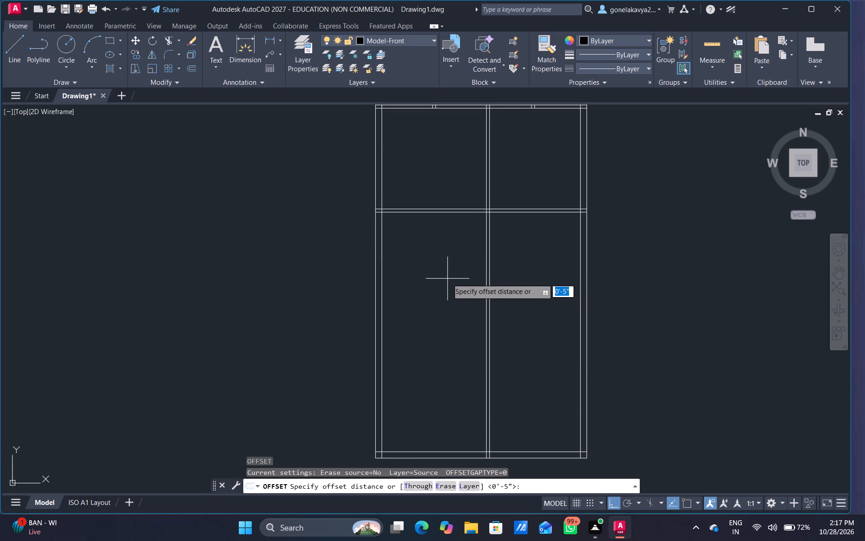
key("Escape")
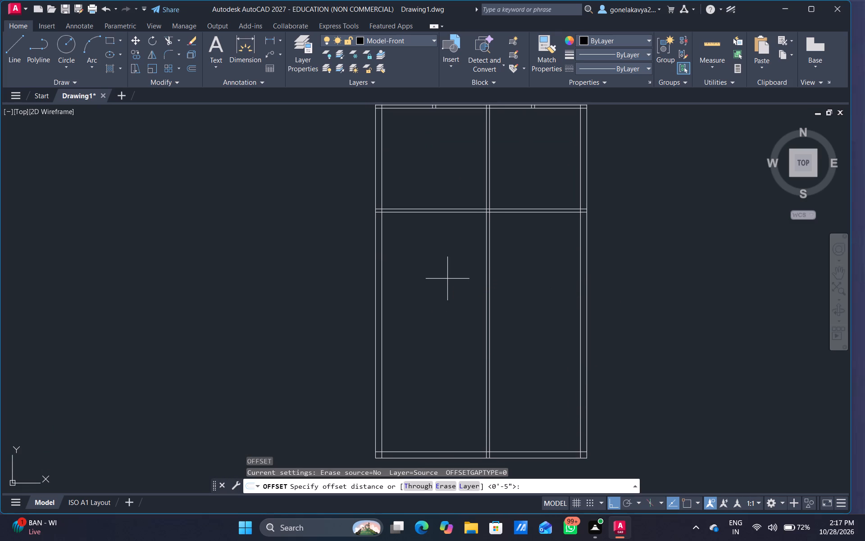
Trim away both lines of the central vertical partition below the second horizontal partition.
type("tr")
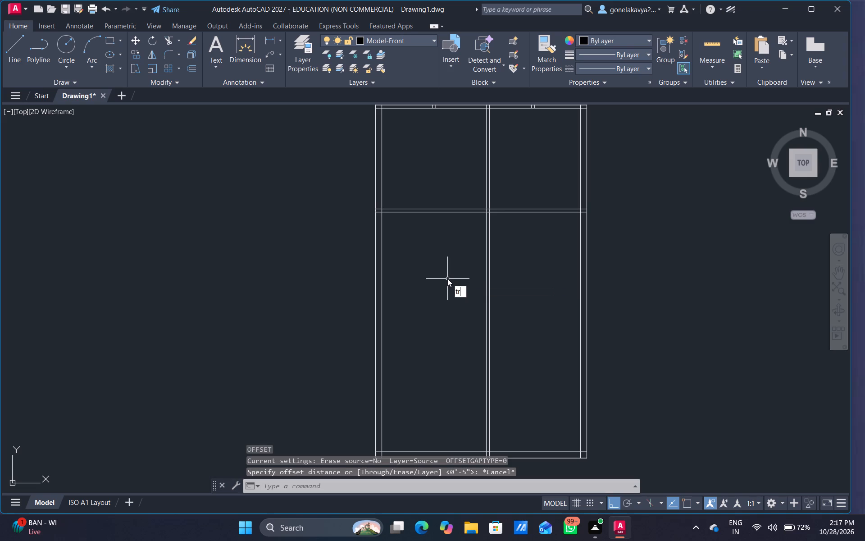
key("Return")
left_click_drag(537, 266, 507, 285)
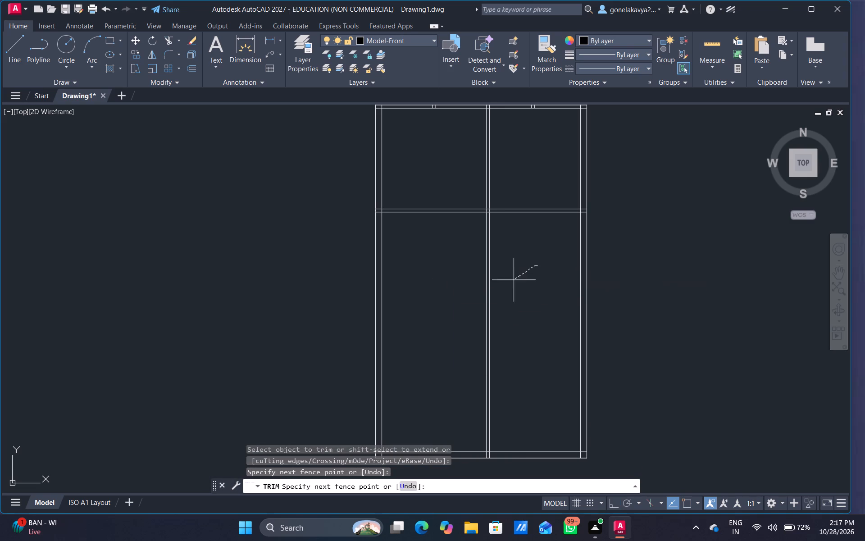
left_click_drag(507, 285, 451, 354)
scroll(513, 235, "up", 1)
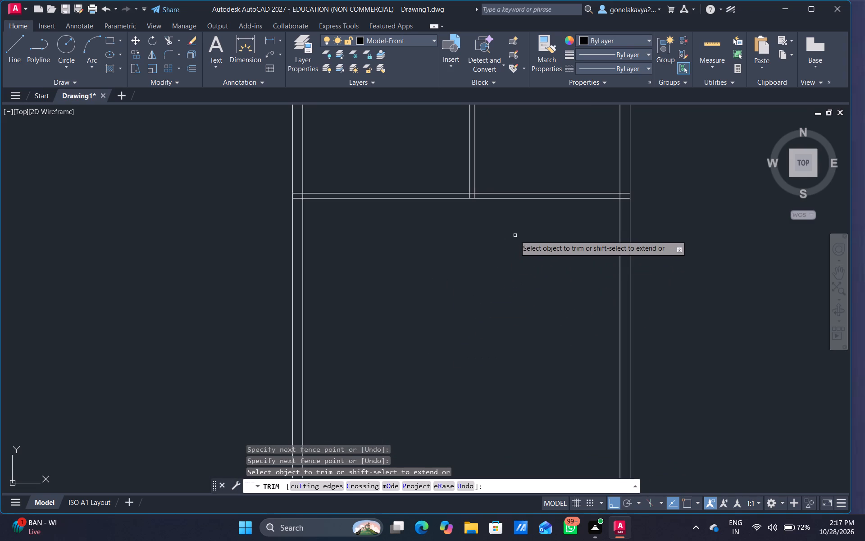
middle_click_drag(464, 305, 497, 276)
scroll(474, 275, "down", 1)
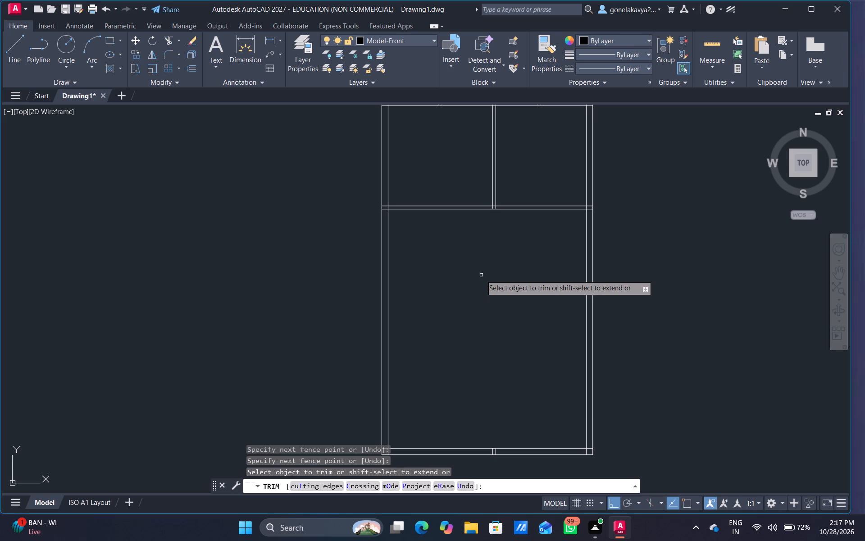
key("Escape")
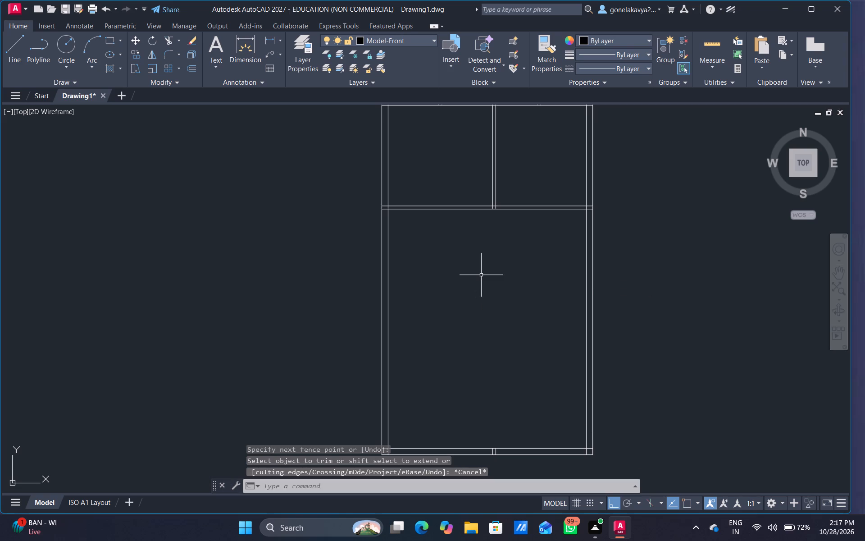
Offset the left wall's inner line 6'6" to the right, into the plan.
key("o")
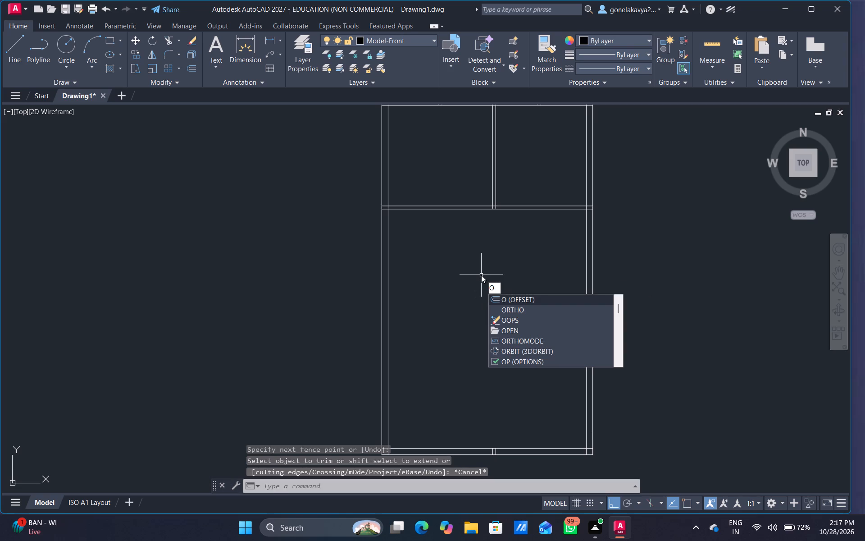
key("Return")
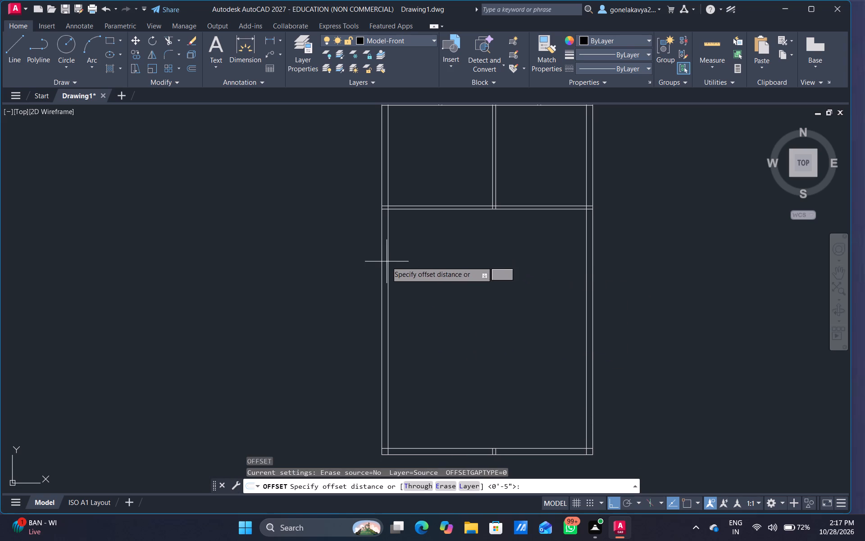
left_click_drag(387, 261, 419, 262)
left_click(454, 261)
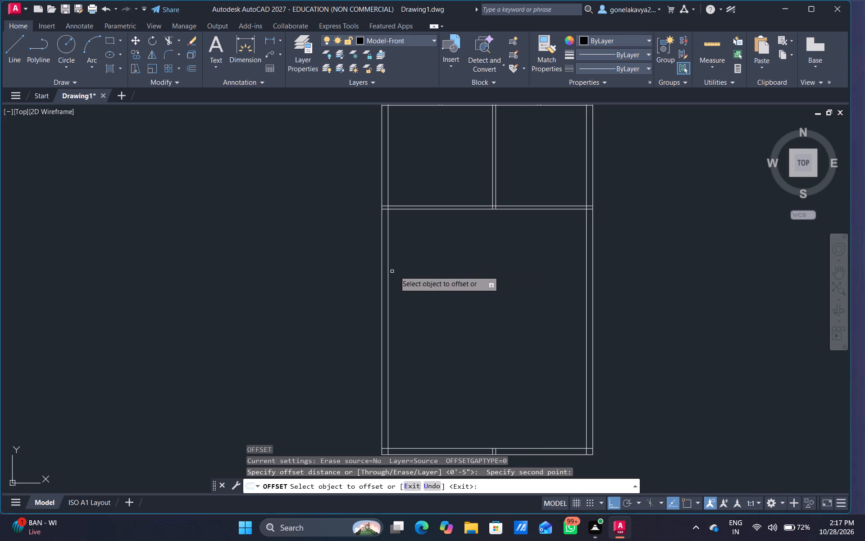
left_click(390, 271)
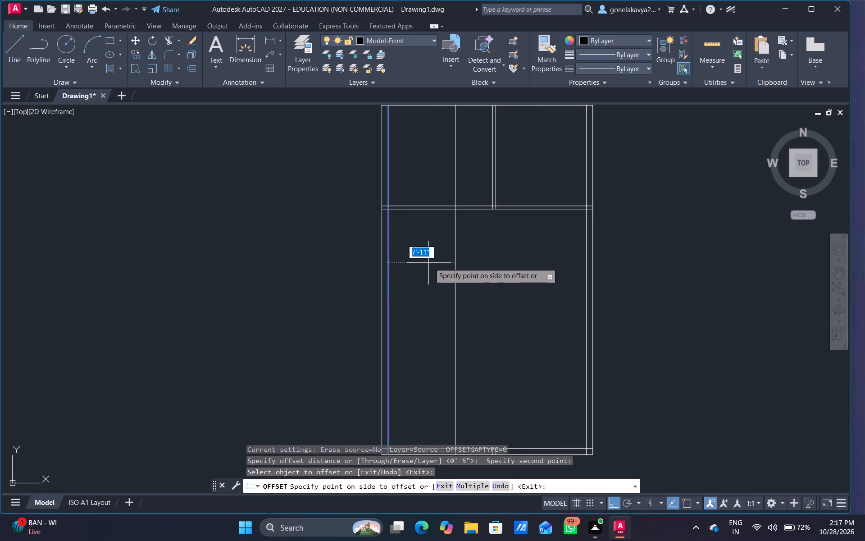
key("6")
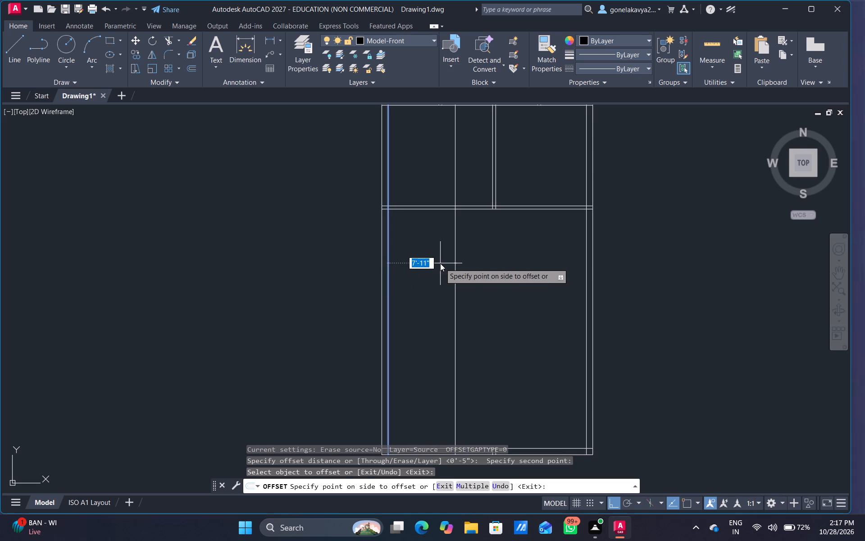
key("apostrophe")
key("6")
key("shift+quotedbl")
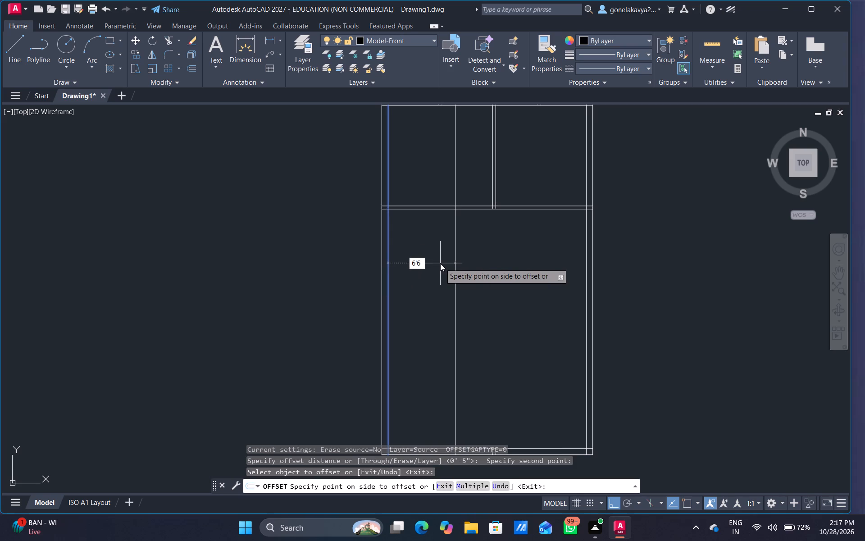
key("Return")
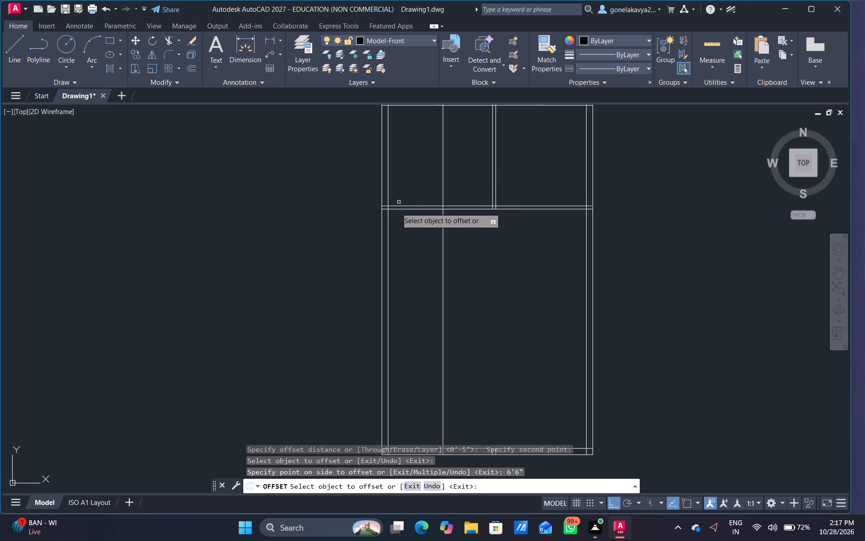
Offset the second horizontal partition's lower line 9' down.
left_click(410, 209)
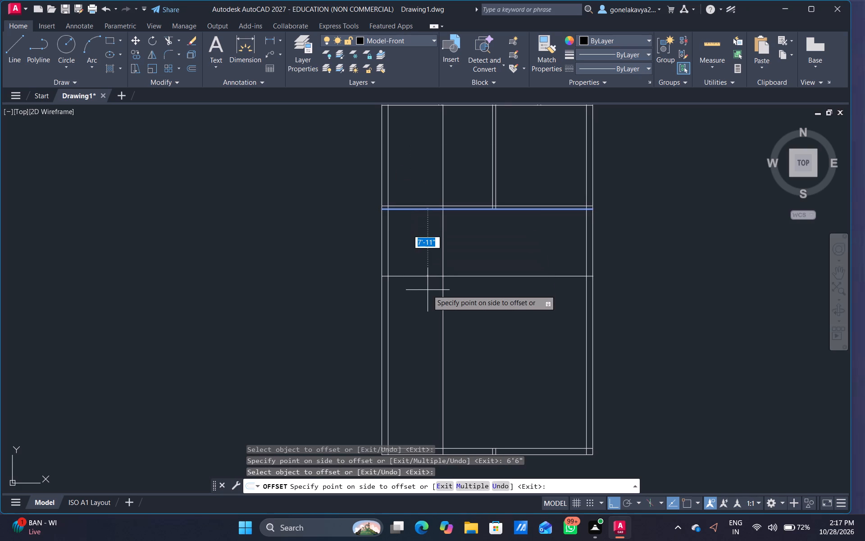
key("9")
key("apostrophe")
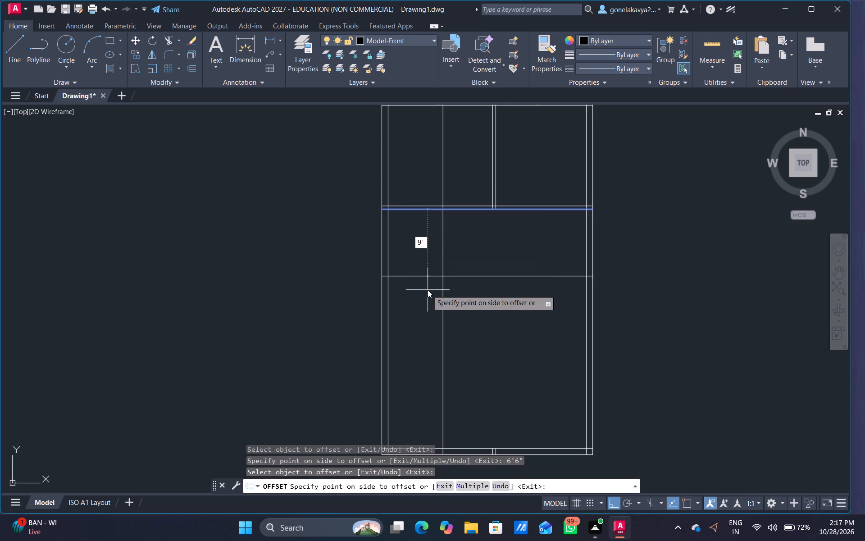
key("Return")
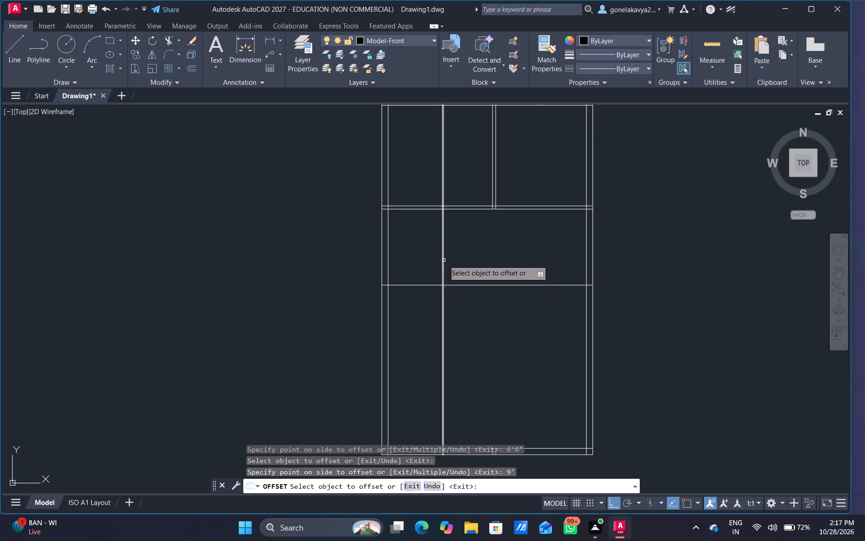
Offset the new vertical line 4.5" to the right and the new horizontal line 4.5" down to give both partitions their thickness.
left_click(443, 260)
type("4.5\"")
key("Return")
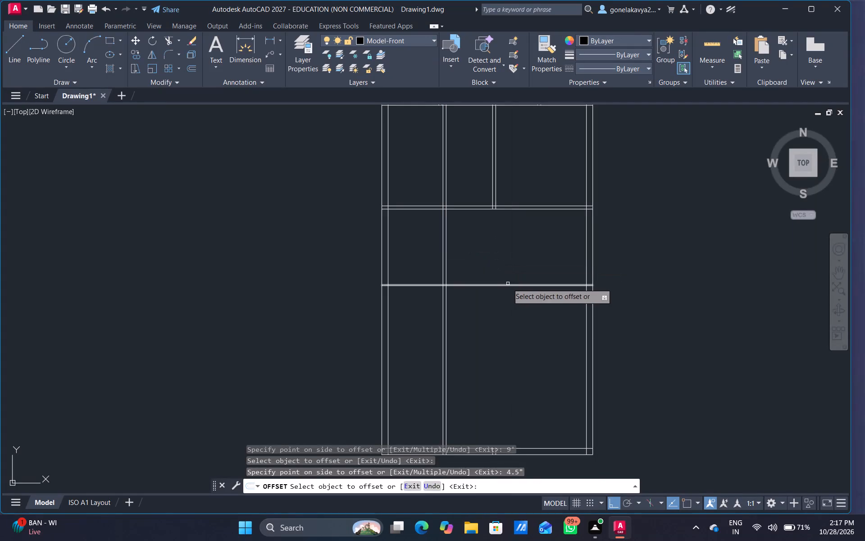
left_click(508, 280)
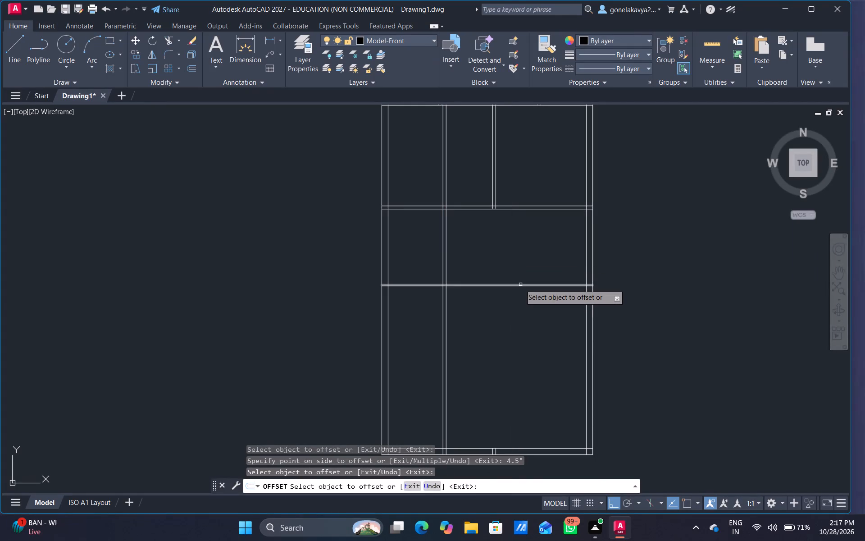
left_click(521, 284)
type("4.5\"")
key("Return")
key("Return")
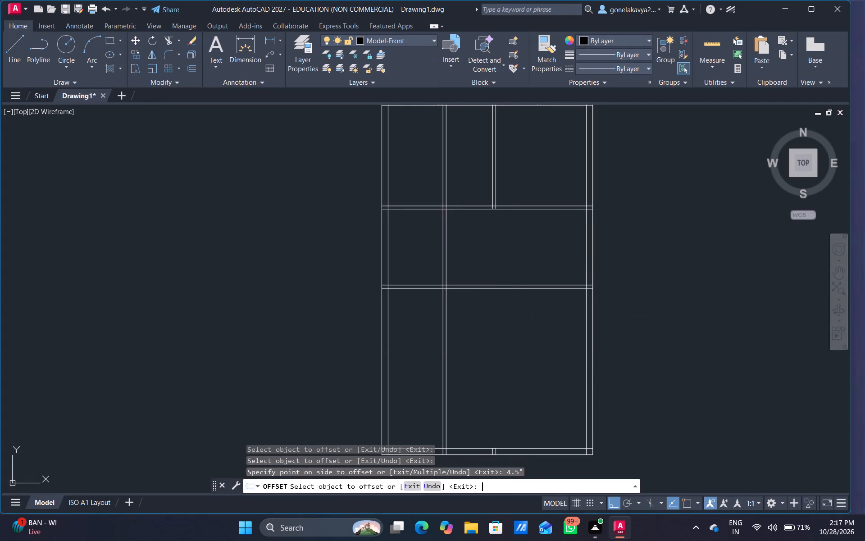
key("Escape")
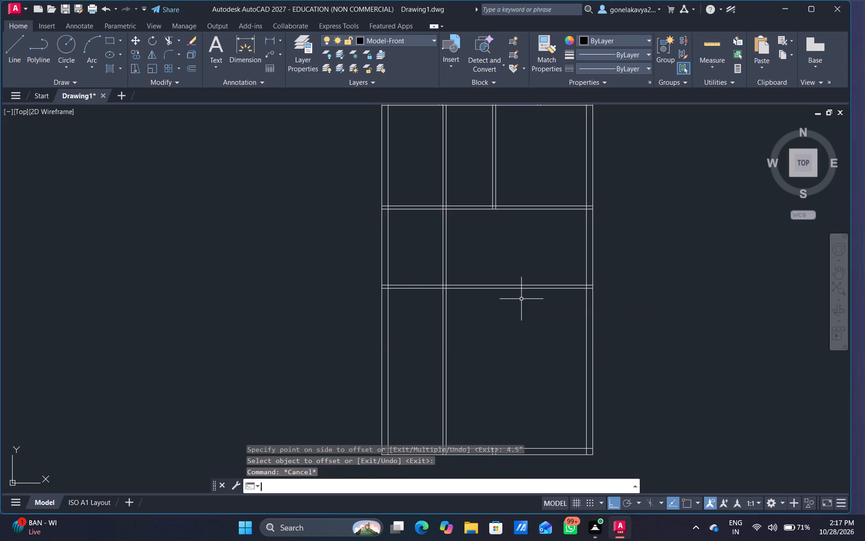
Trim the new vertical partition below the third horizontal partition, and that horizontal partition to the right of the vertical one.
key("t")
type("r")
key("space")
left_click_drag(434, 317, 432, 318)
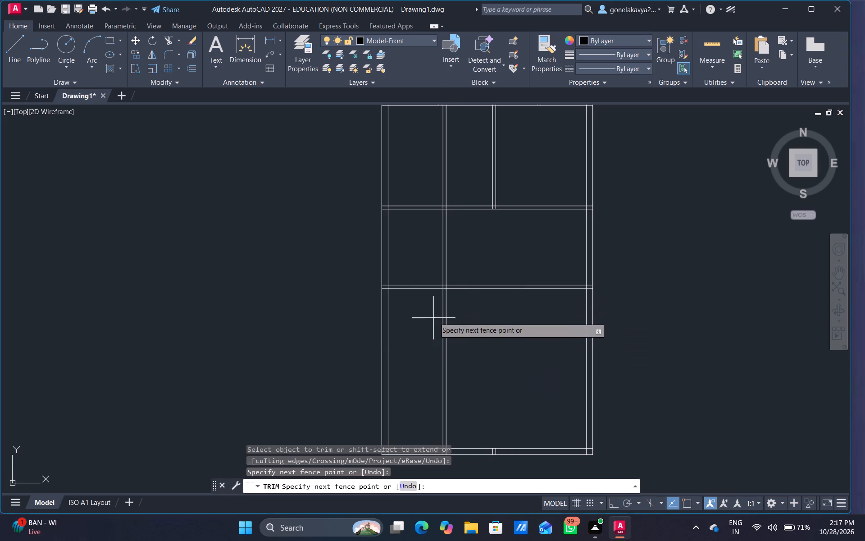
left_click_drag(432, 318, 486, 271)
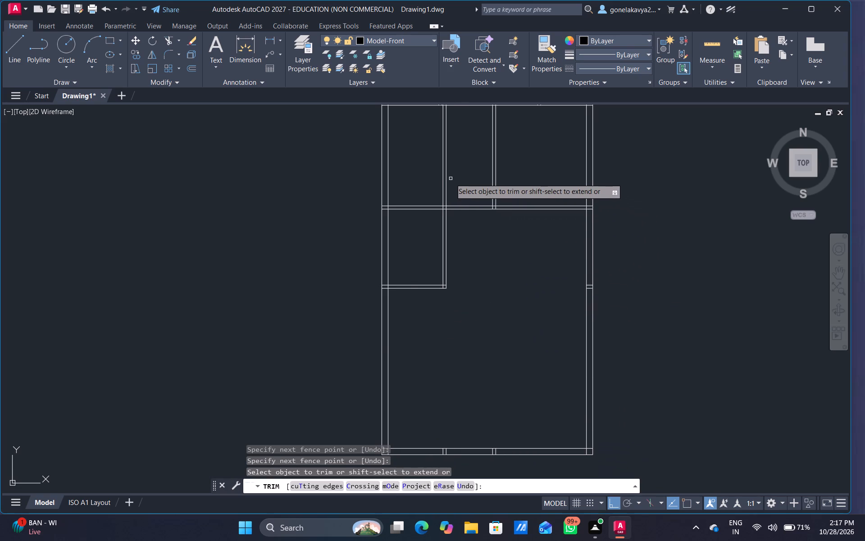
Trim away the new vertical partition's lines between the first and second horizontal partitions.
left_click_drag(427, 177, 464, 170)
scroll(487, 225, "down", 2)
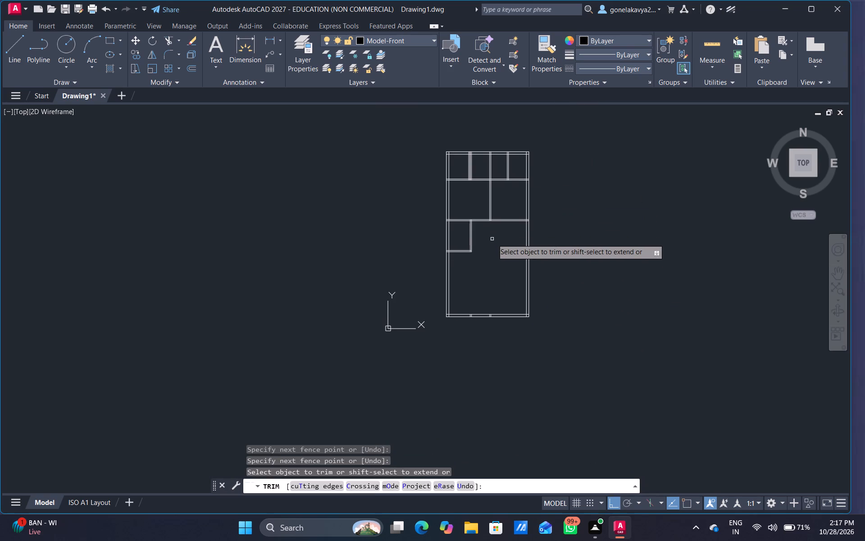
middle_click_drag(492, 239, 494, 224)
scroll(501, 241, "up", 1)
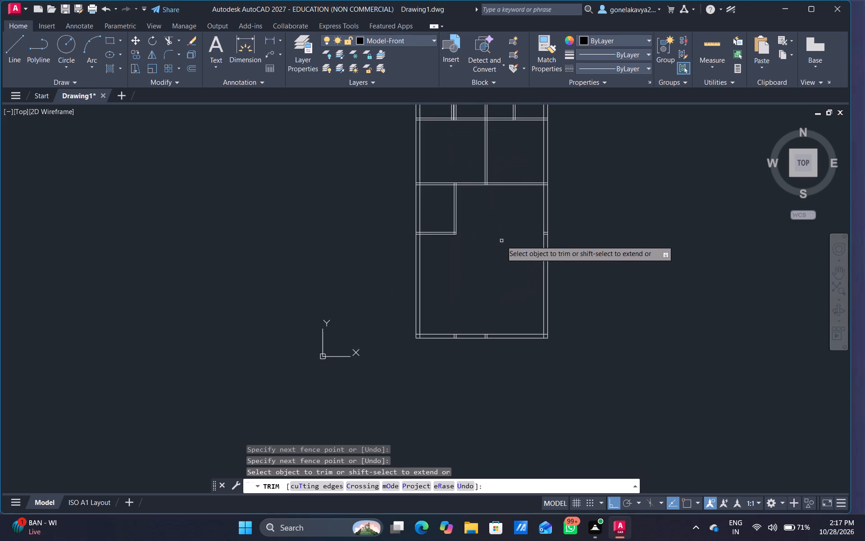
scroll(502, 239, "up", 1)
middle_click_drag(503, 223, 477, 270)
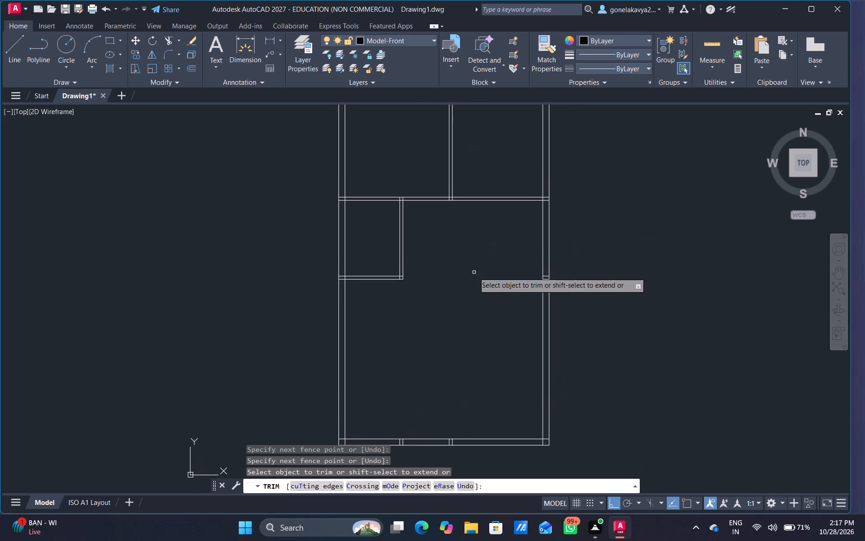
key("Escape")
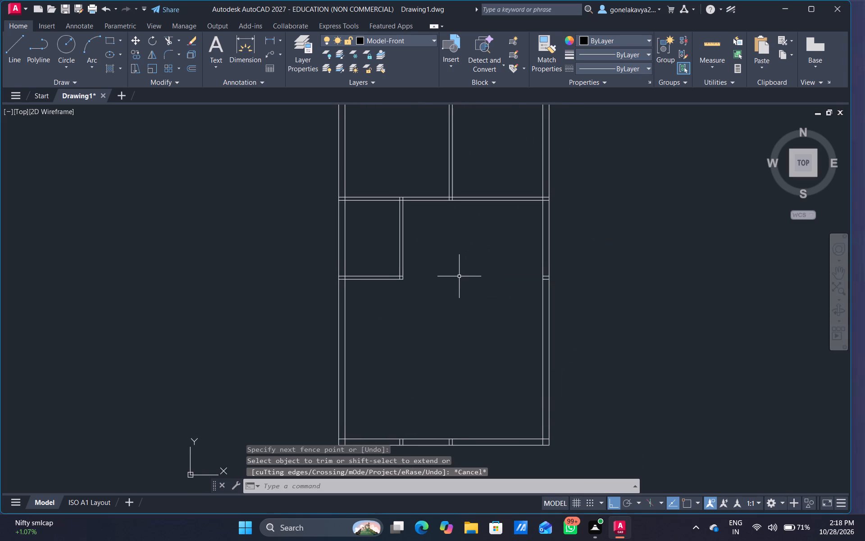
Offset the second horizontal partition's lower line 13'8" down, and offset the resulting line 4.5" down to form a full-width partition.
key("o")
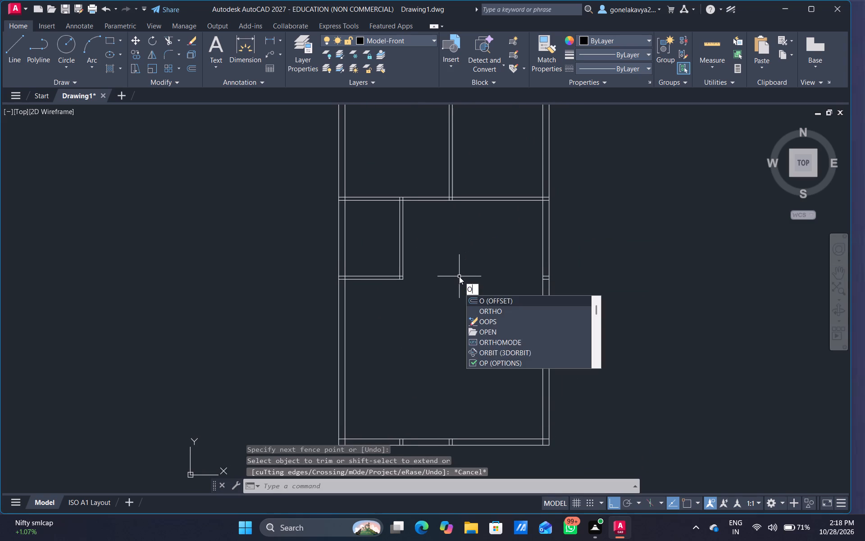
key("Return")
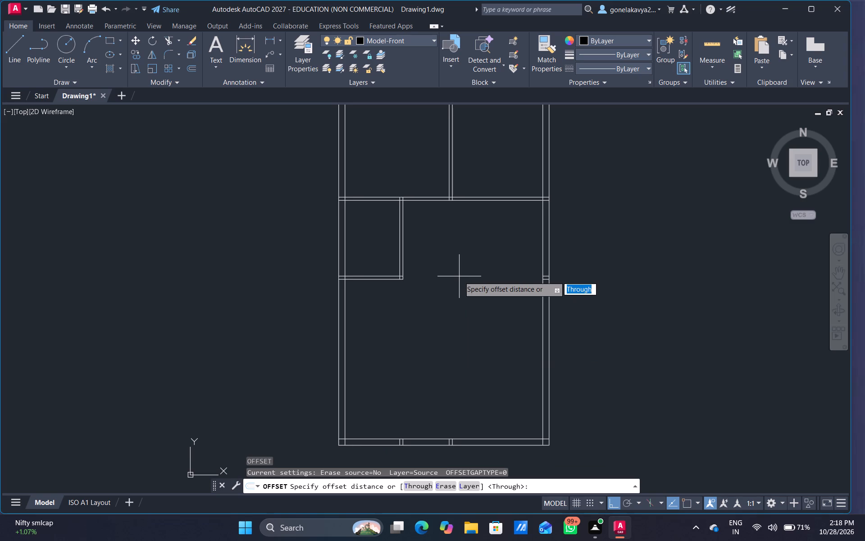
left_click_drag(500, 249, 492, 282)
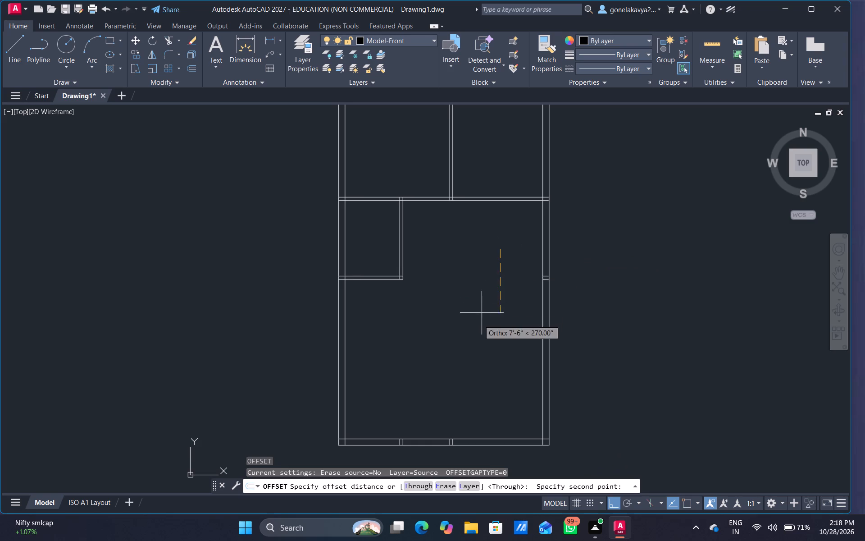
left_click(478, 330)
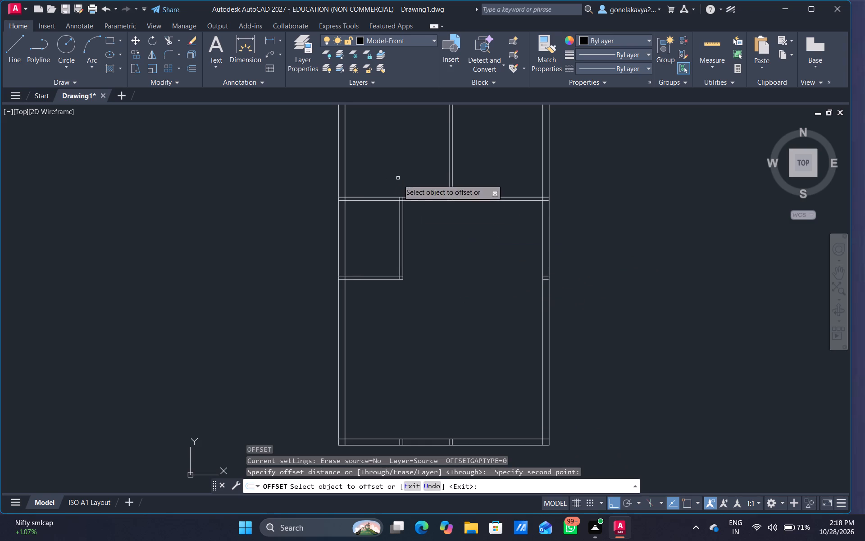
left_click(476, 199)
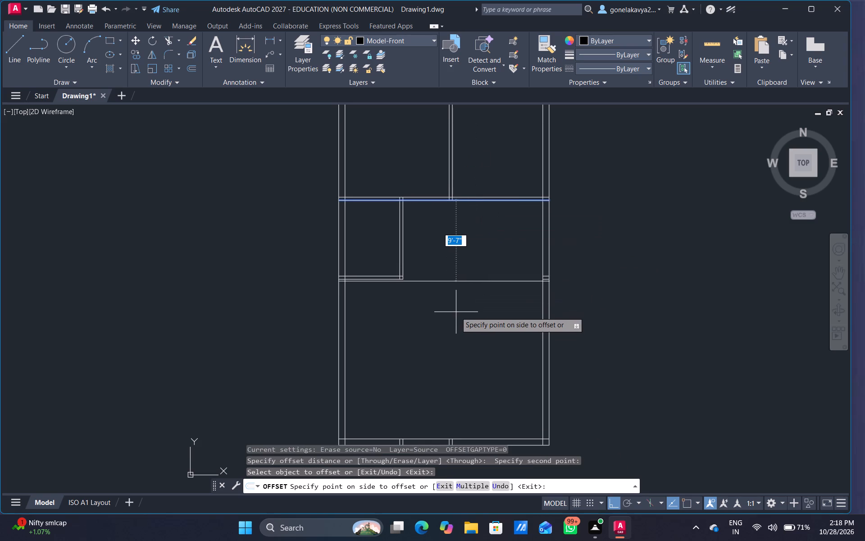
type("13")
key("apostrophe")
type("8\"")
key("Return")
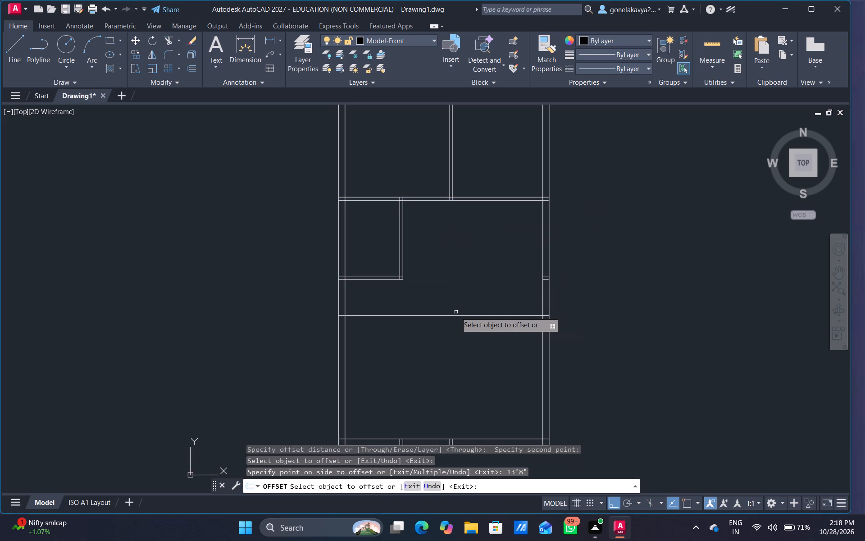
middle_click_drag(449, 306, 429, 197)
scroll(480, 192, "up", 1)
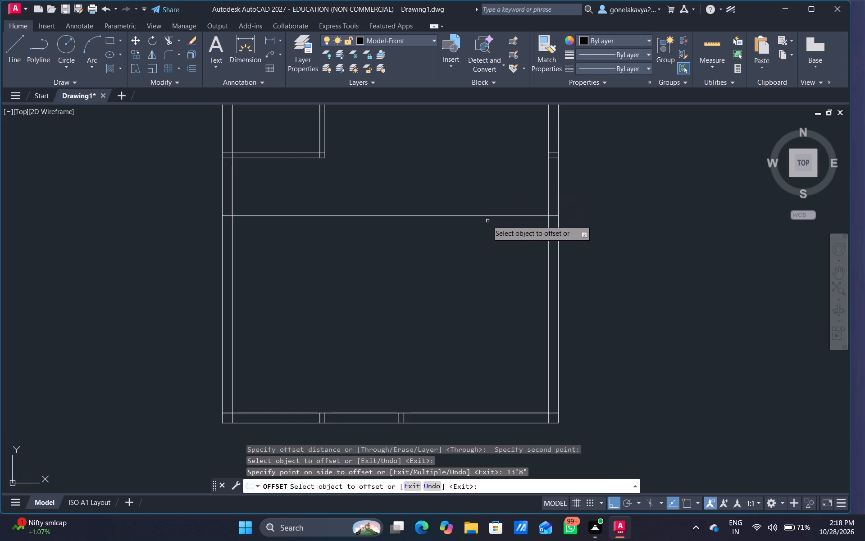
left_click(487, 215)
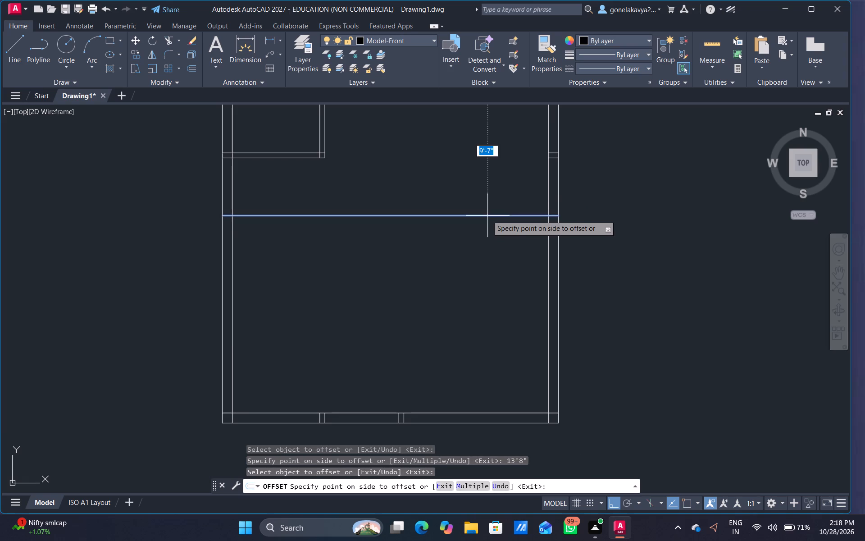
type("4.5\"")
key("Return")
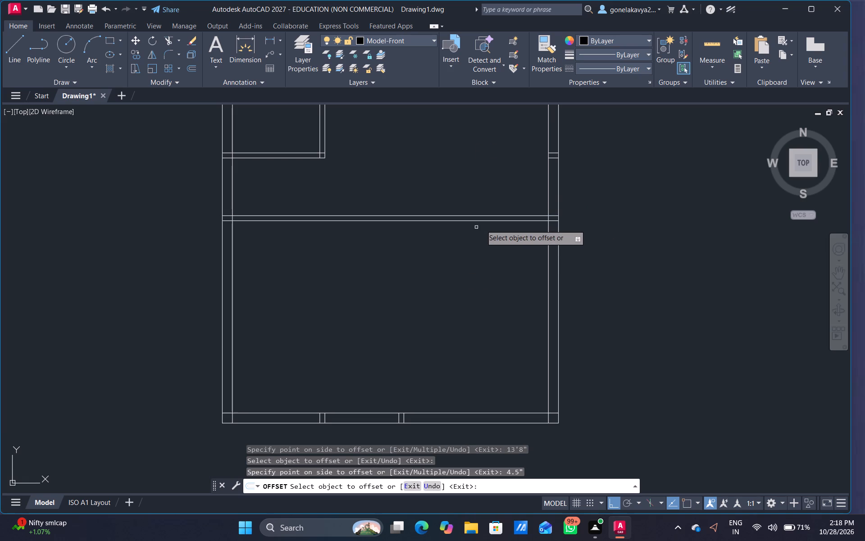
Offset that partition's lower line 12' down, and offset the resulting line 4.5" down to form the lowest horizontal partition.
left_click(492, 222)
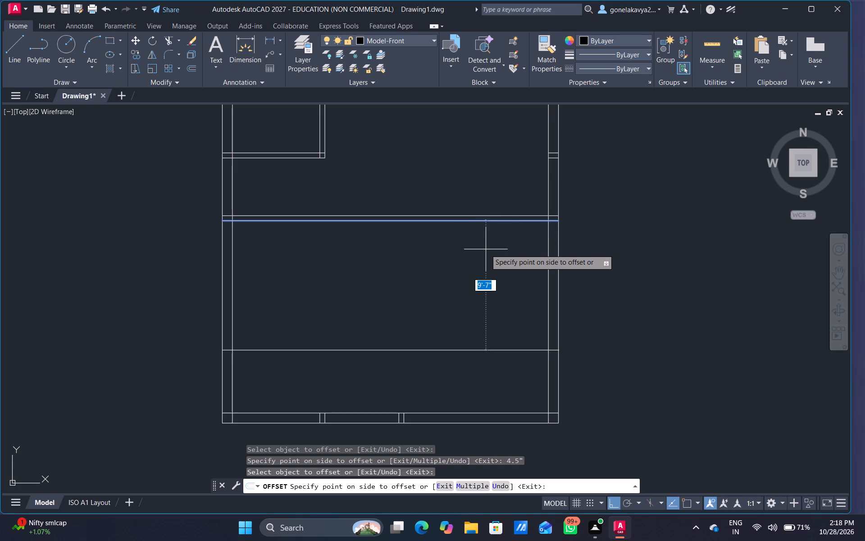
type("12'")
key("Return")
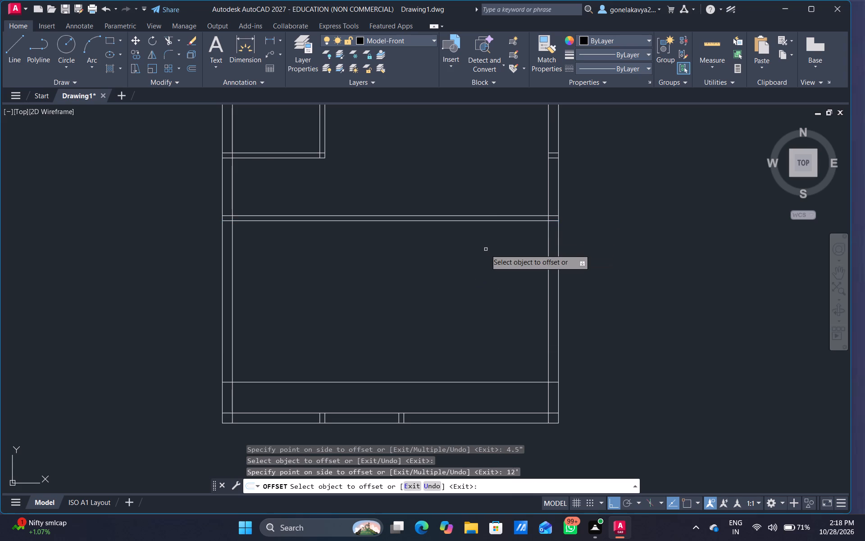
middle_click_drag(474, 296, 450, 247)
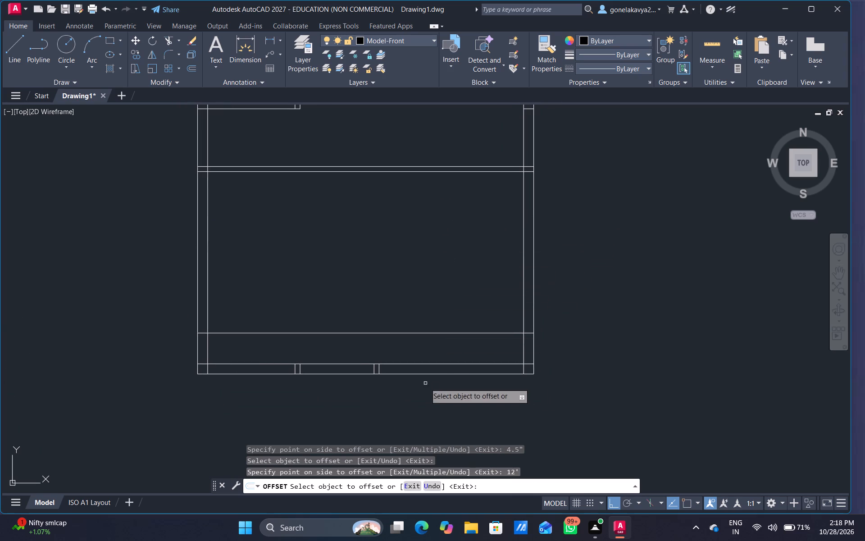
left_click(460, 334)
type("4.5\"")
key("Return")
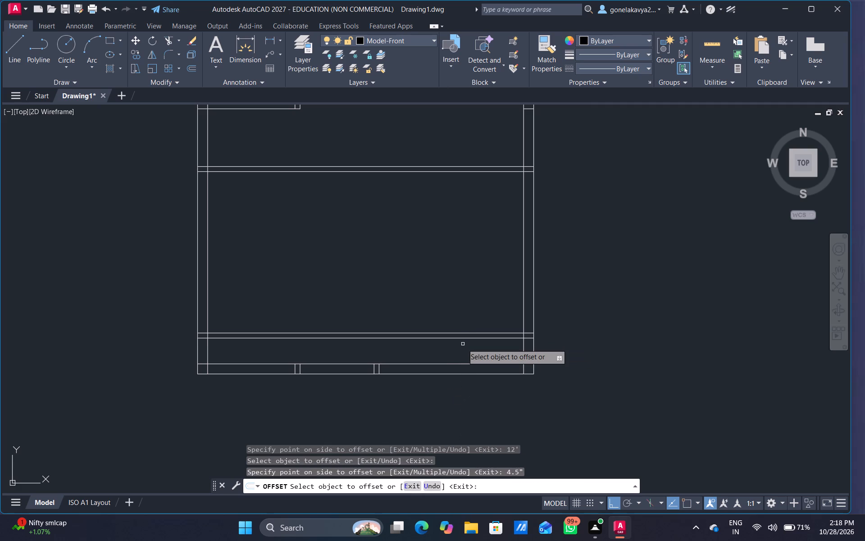
key("Escape")
Trim away the bottom outer wall's lines between the two side walls, including the leftover partition stubs within it.
type("tr")
key("space")
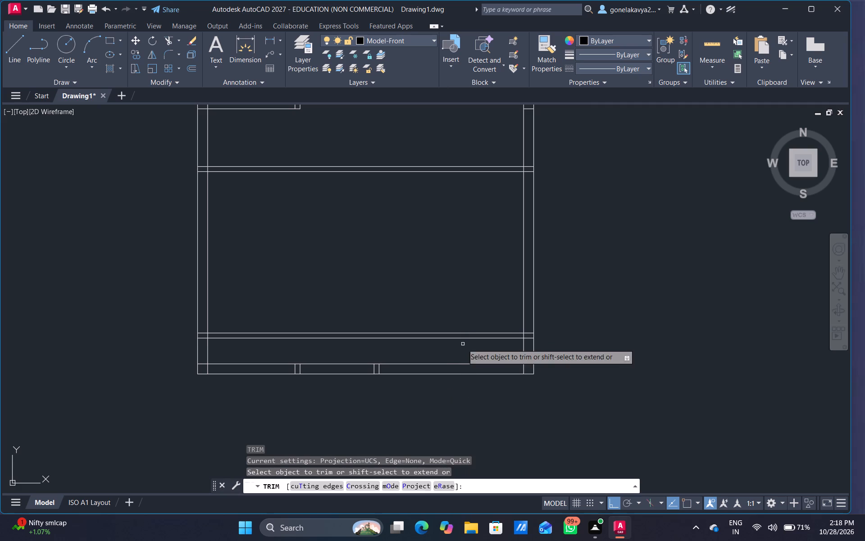
left_click_drag(415, 362, 422, 390)
left_click_drag(267, 357, 267, 359)
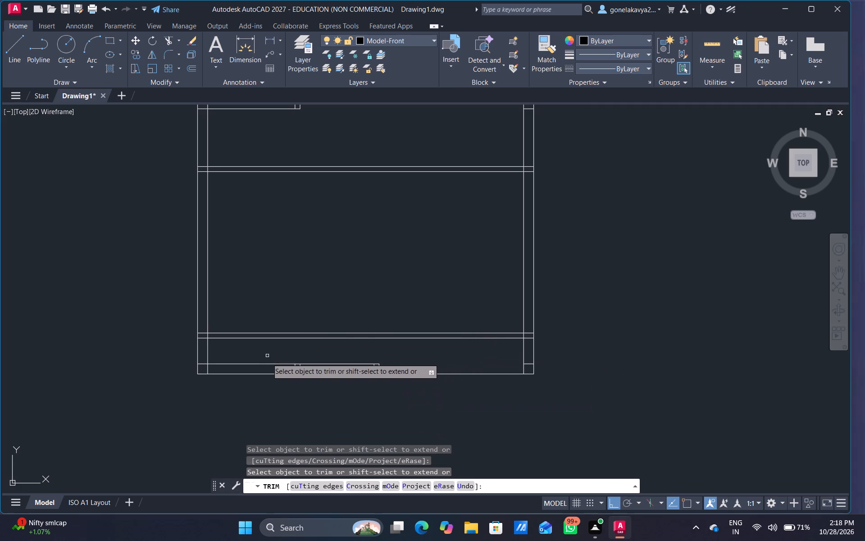
left_click_drag(267, 359, 273, 400)
left_click_drag(325, 344, 335, 395)
left_click_drag(277, 367, 302, 375)
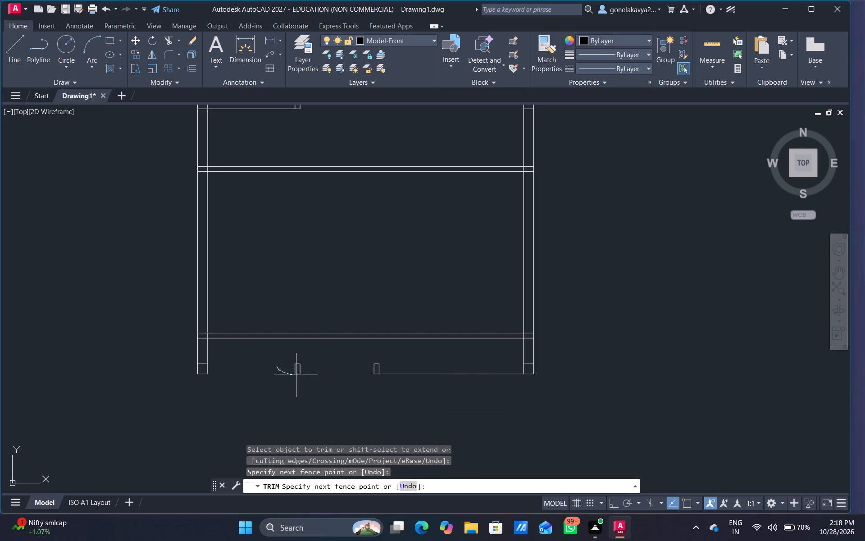
left_click_drag(302, 375, 450, 379)
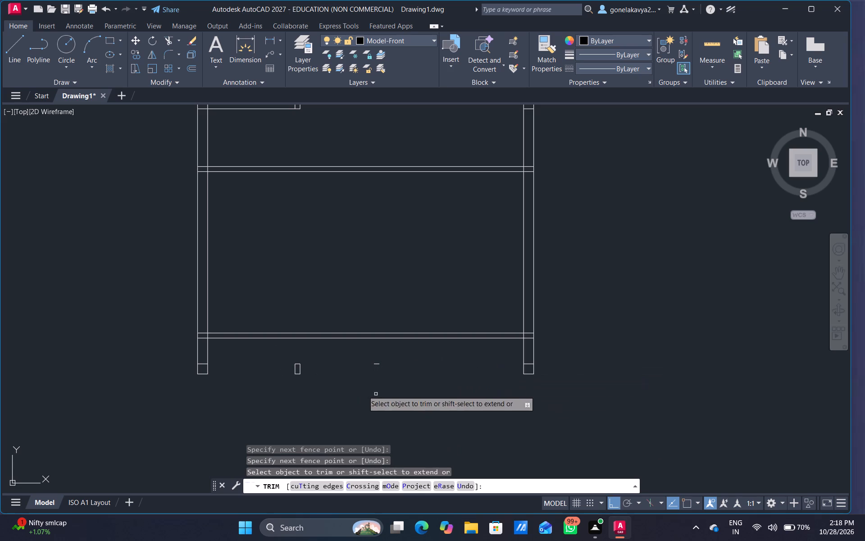
left_click_drag(380, 360, 379, 365)
left_click(378, 365)
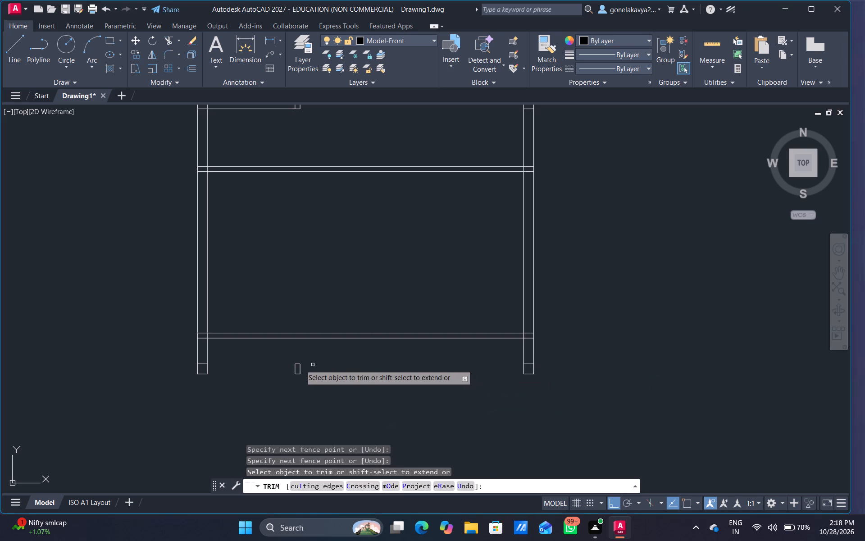
left_click_drag(290, 366, 326, 369)
left_click_drag(295, 359, 297, 378)
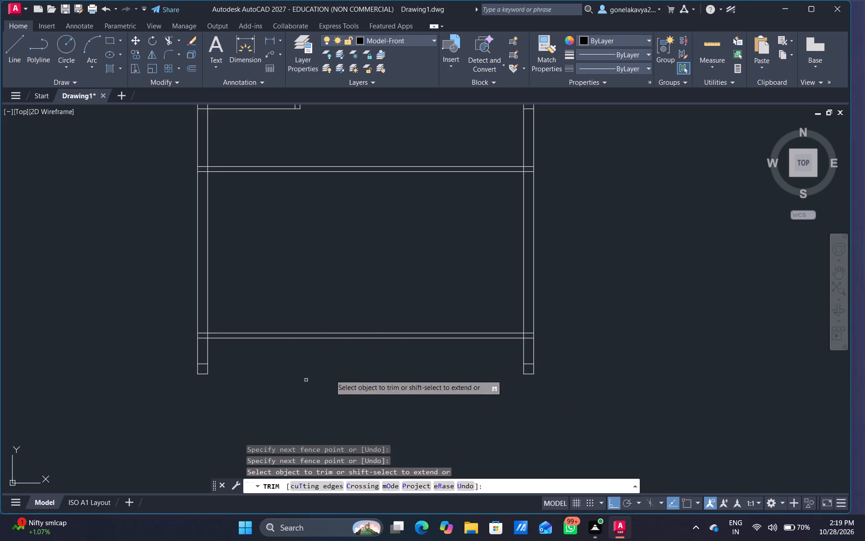
Trim the leftover inner bottom-wall line segments crossing the lower ends of the right and left side walls.
scroll(517, 369, "up", 3)
left_click_drag(566, 353, 564, 338)
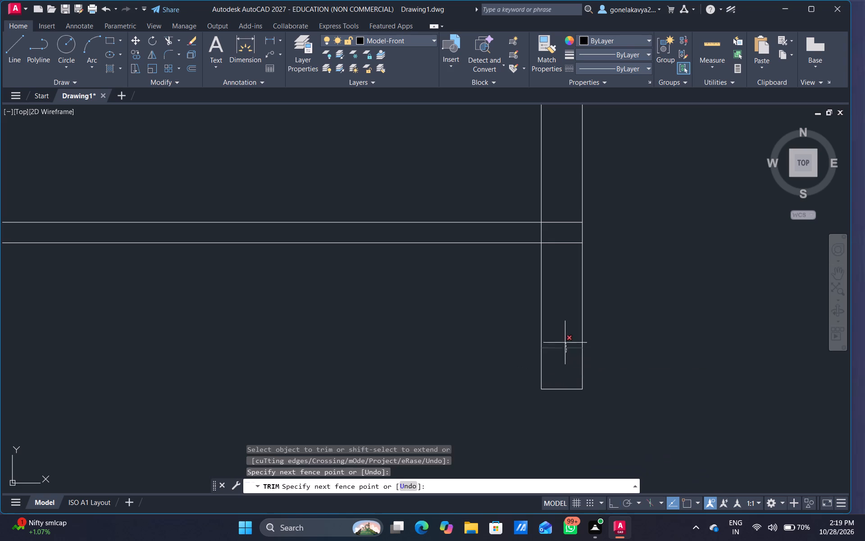
left_click_drag(564, 338, 562, 333)
scroll(555, 327, "down", 4)
scroll(346, 349, "up", 4)
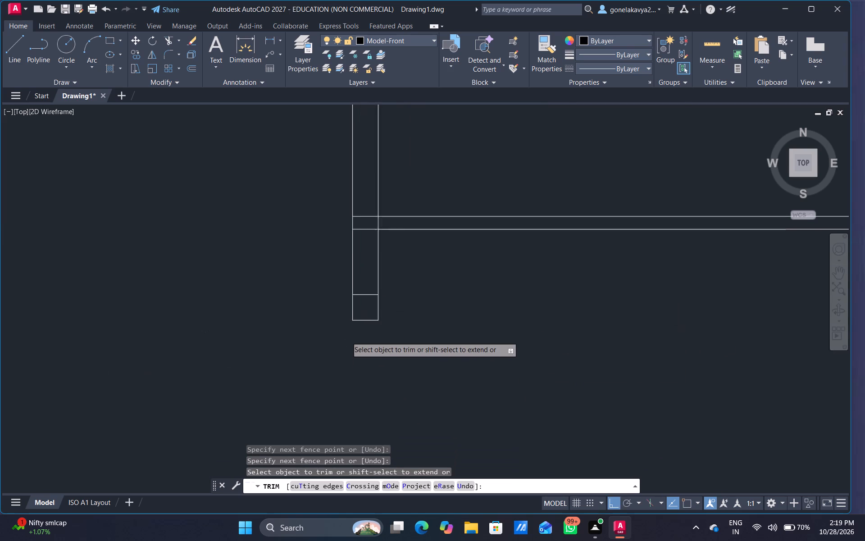
left_click_drag(374, 248, 386, 287)
scroll(505, 283, "down", 3)
middle_click_drag(564, 282, 566, 283)
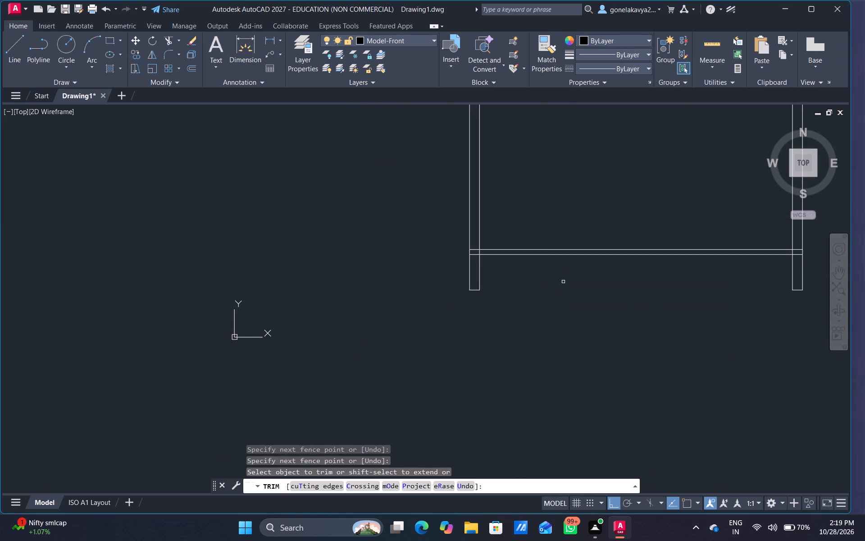
middle_click_drag(566, 283, 388, 301)
scroll(387, 308, "down", 1)
key("Escape")
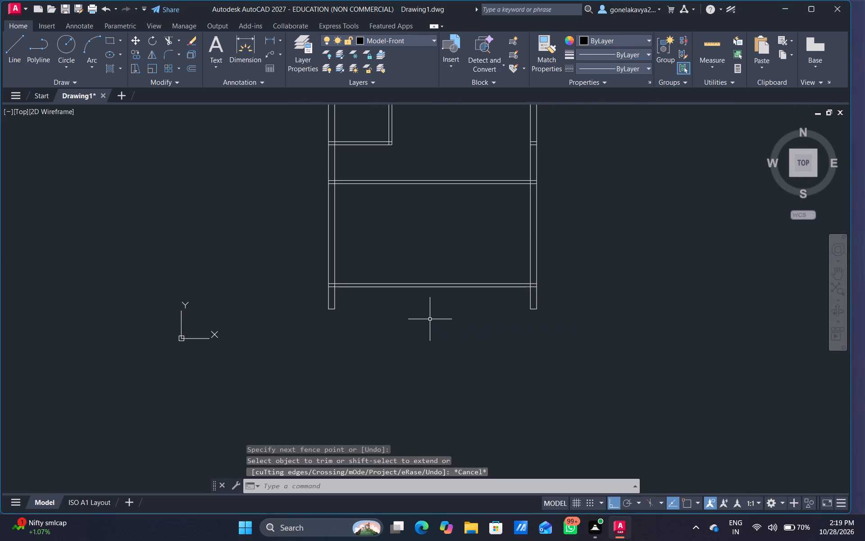
Offset the lowest horizontal partition's lower line 4' down, beyond the side walls' ends.
key("o")
key("Return")
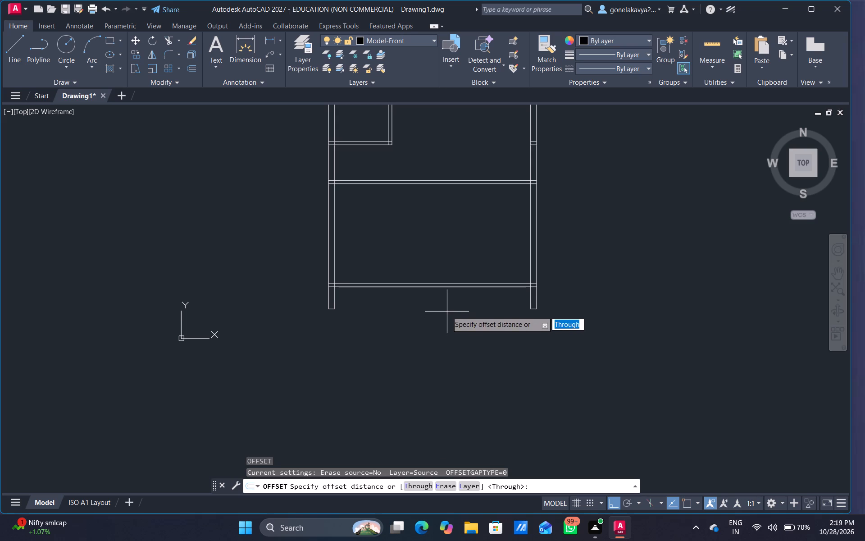
left_click_drag(447, 309, 442, 354)
left_click(442, 356)
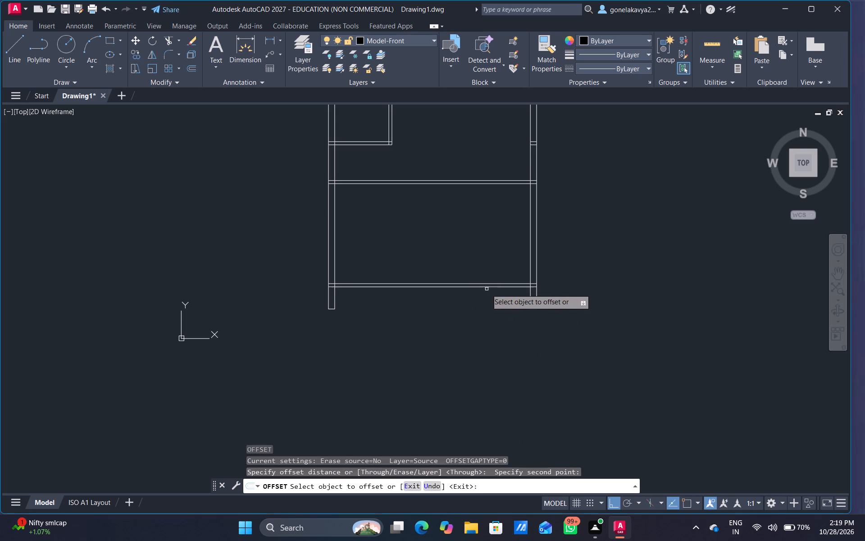
left_click(492, 285)
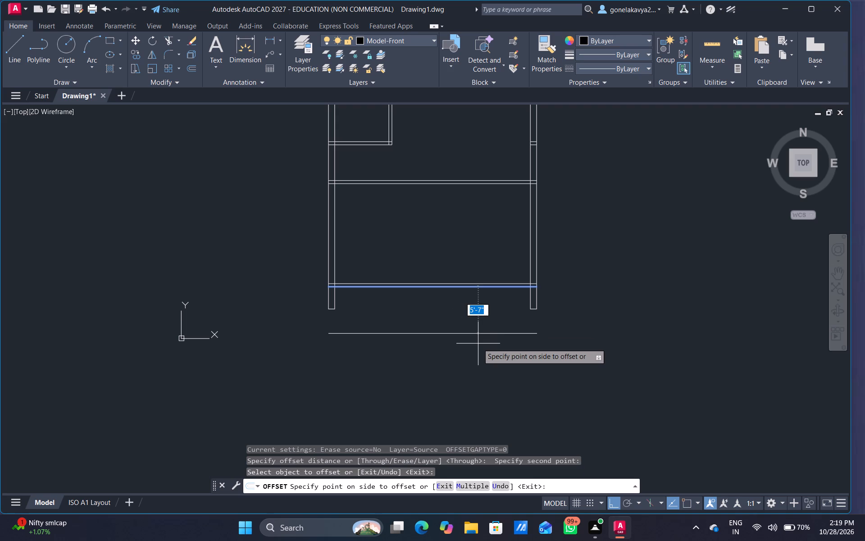
type("4'")
key("Return")
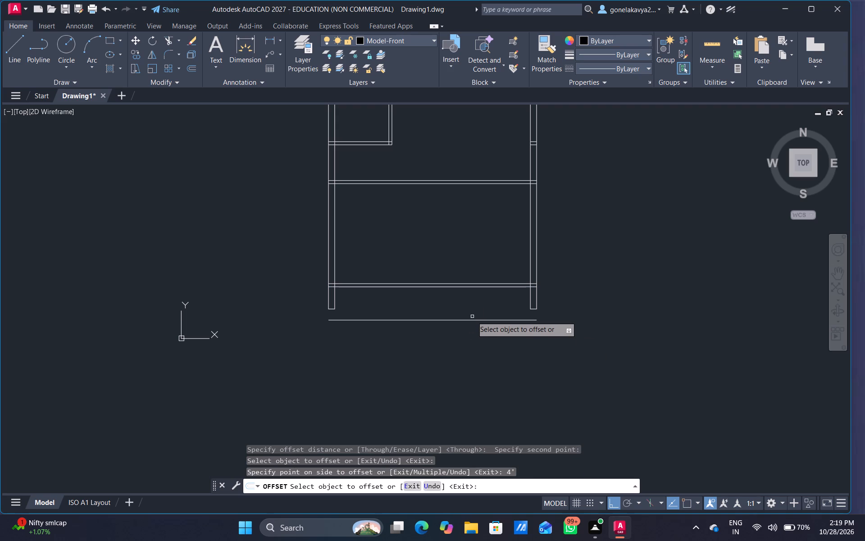
Offset the new line below the side walls 9" down to give the new bottom outer wall its thickness.
scroll(472, 316, "up", 2)
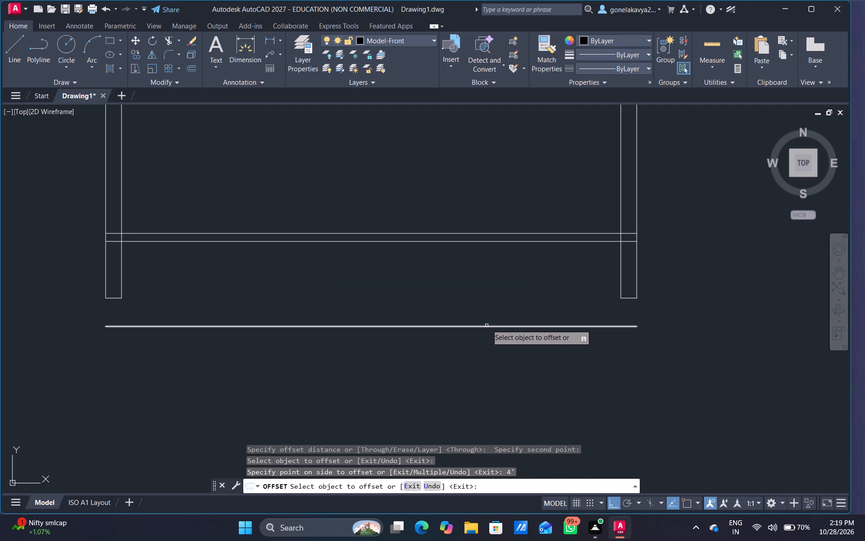
left_click(487, 325)
left_click(509, 326)
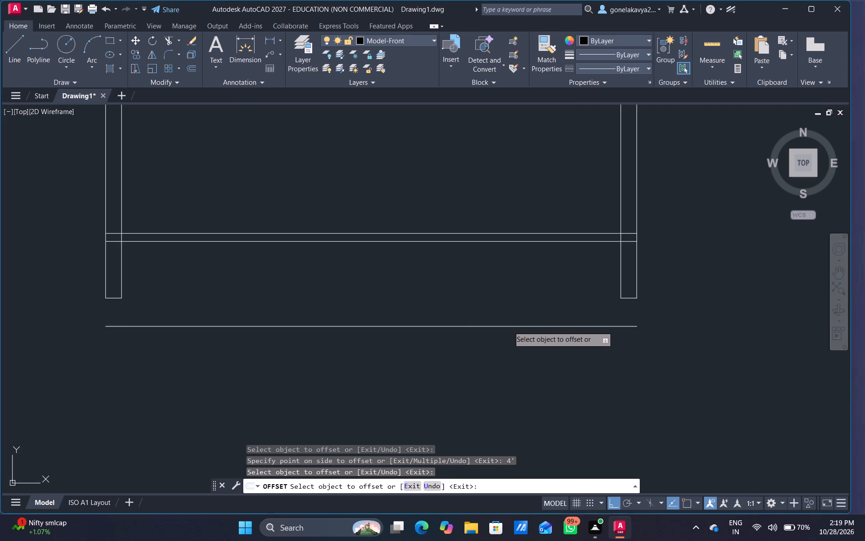
key("9")
key("shift+quotedbl")
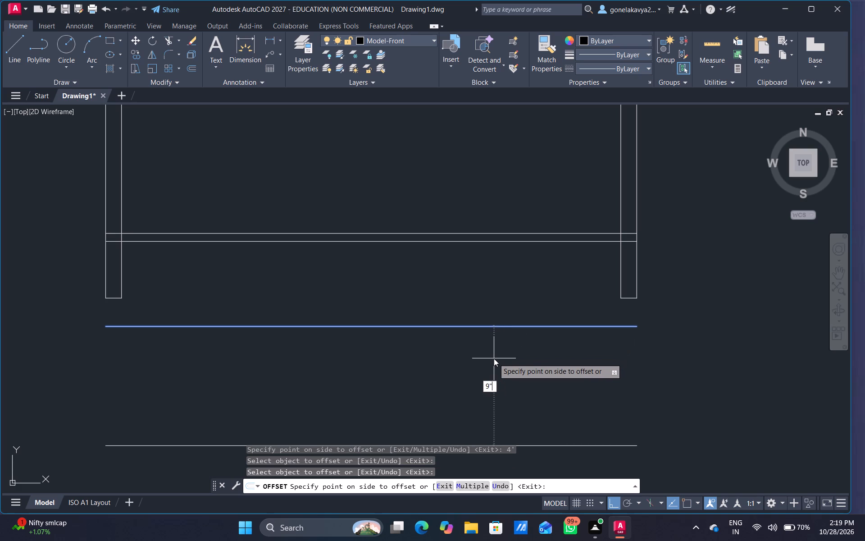
key("Return")
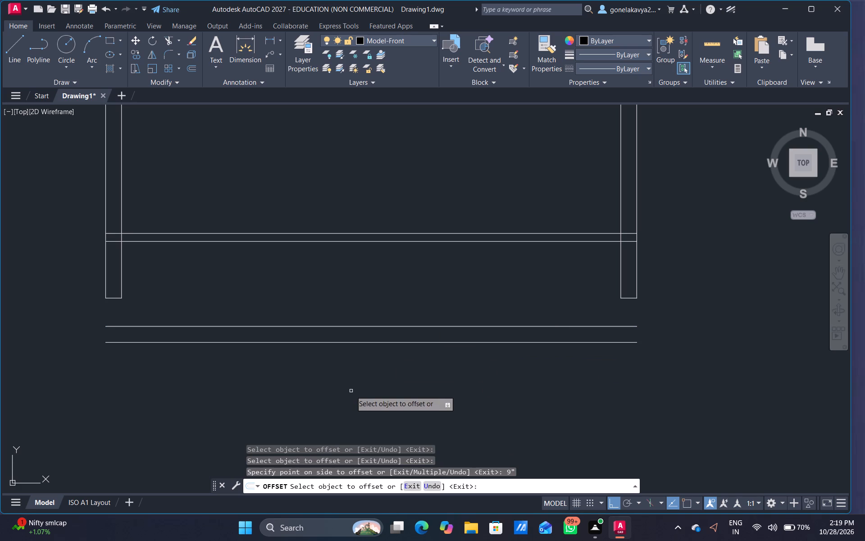
key("Escape")
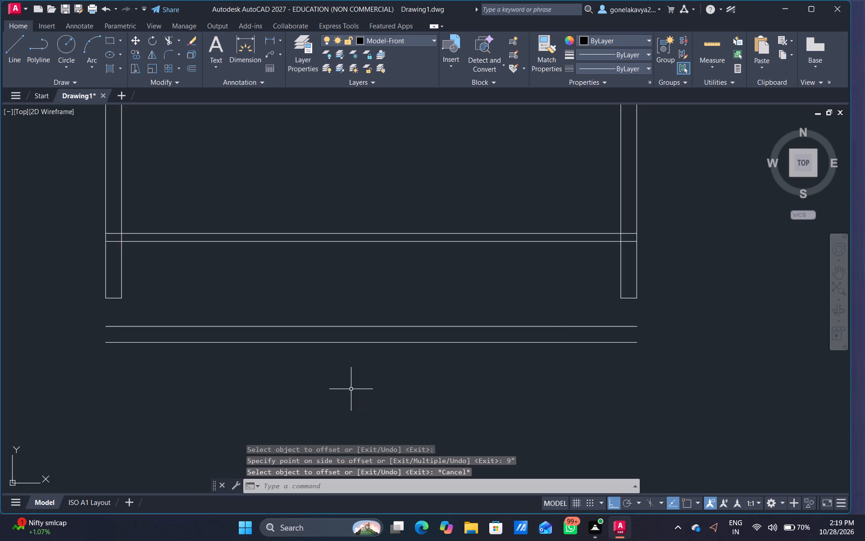
Fillet the new bottom wall's outer line with the outer lines of the right and left side walls to close the corners.
key("f")
key("space")
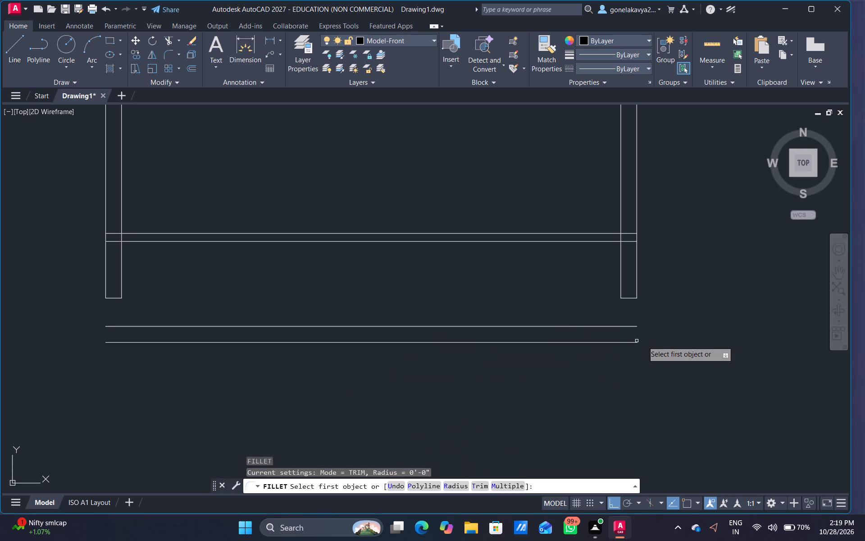
left_click(634, 344)
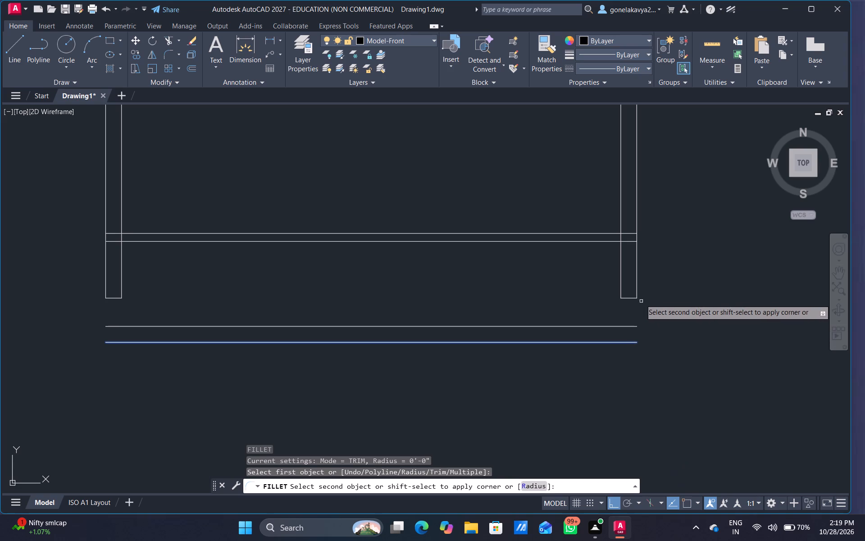
left_click(637, 288)
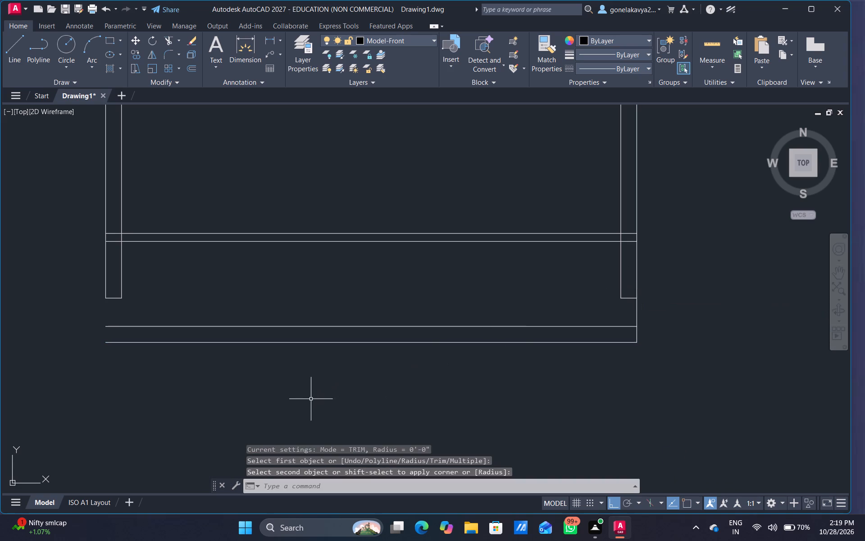
key("space")
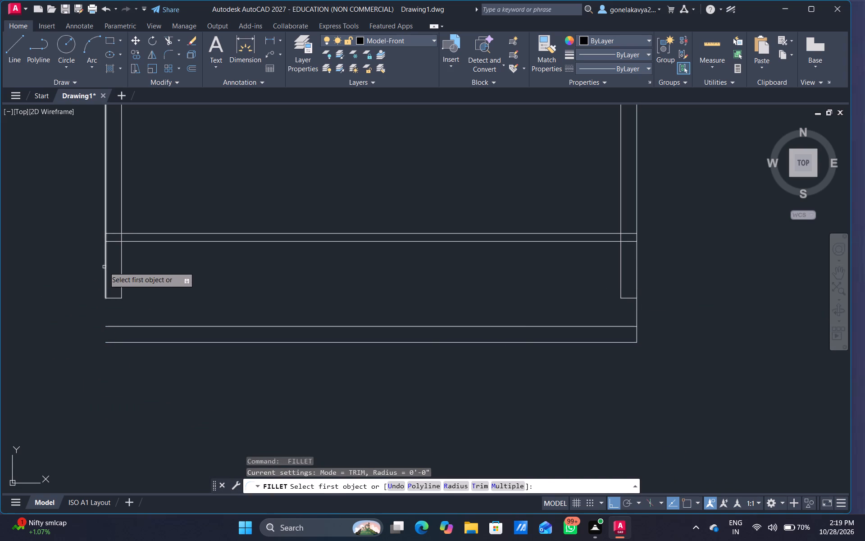
left_click(104, 267)
left_click(115, 344)
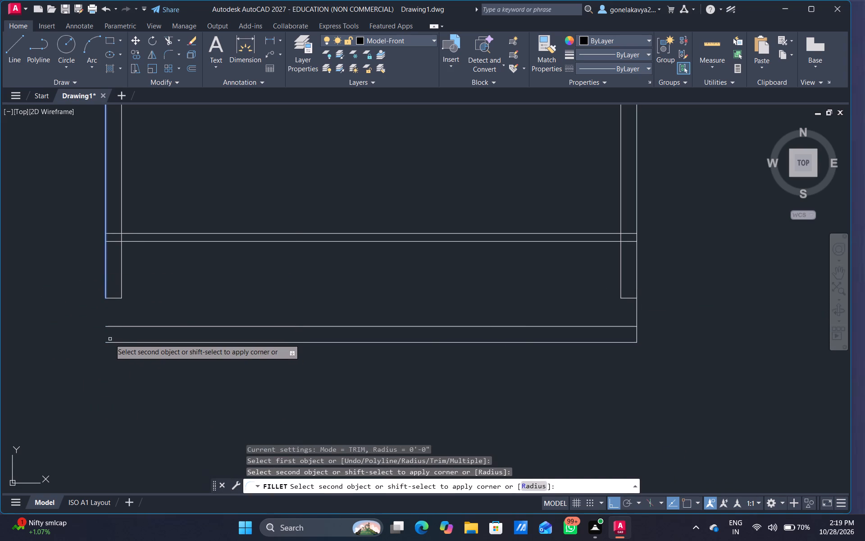
left_click(110, 339)
left_click(107, 341)
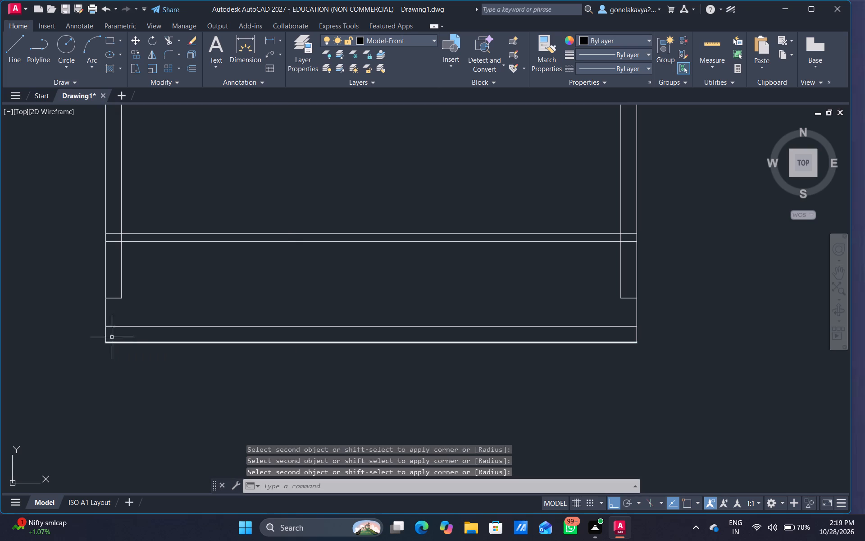
Fillet the new bottom wall's inner line with the inner lines of the left and right side walls.
key("space")
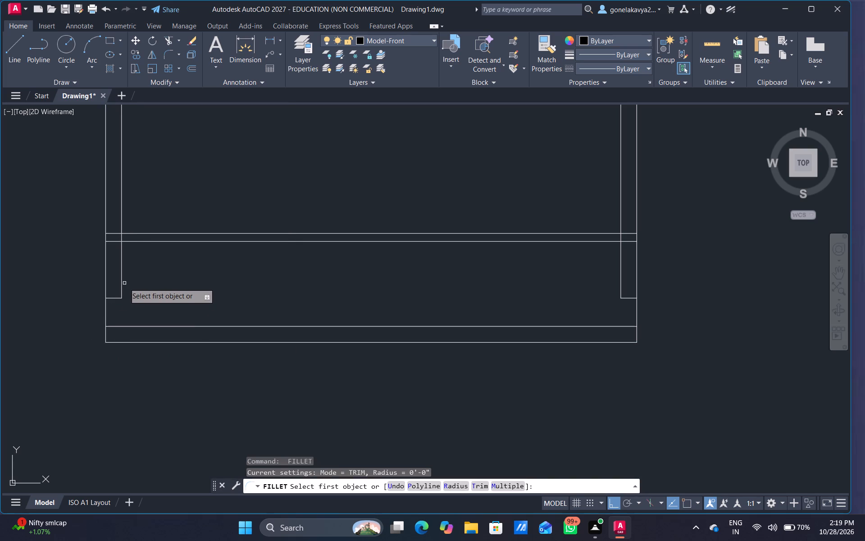
left_click(121, 282)
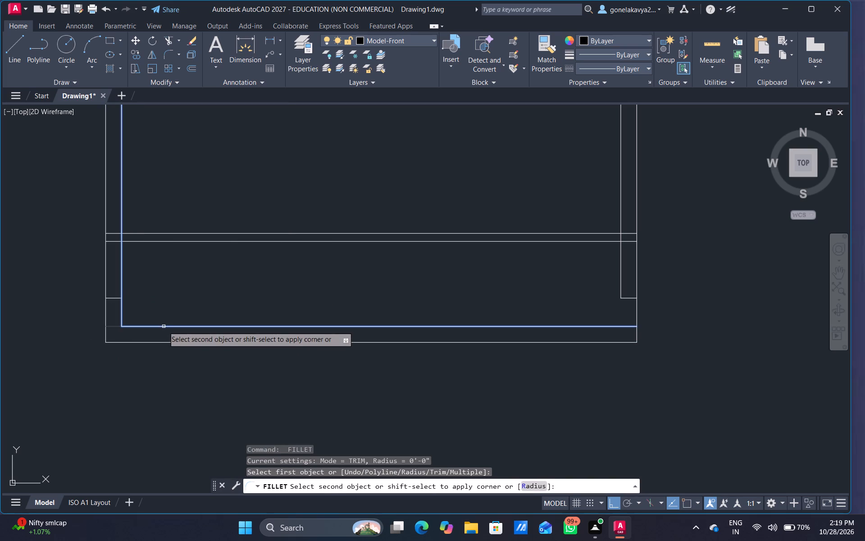
left_click(164, 326)
key("space")
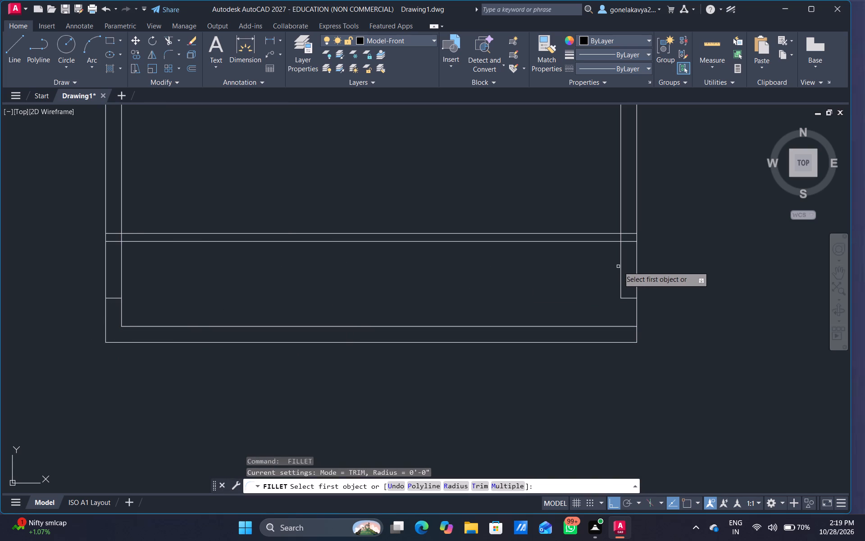
left_click(619, 268)
left_click(611, 326)
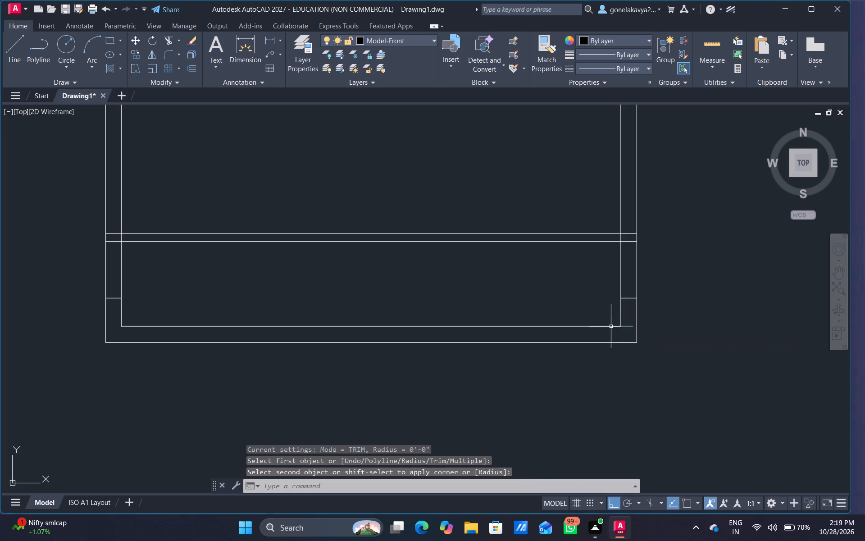
Extend both lines of the central vertical partition down past the small left room to the next full-width horizontal partition's lower line.
scroll(508, 275, "down", 1)
middle_click_drag(508, 275, 505, 319)
scroll(452, 267, "down", 2)
middle_click_drag(453, 241, 454, 251)
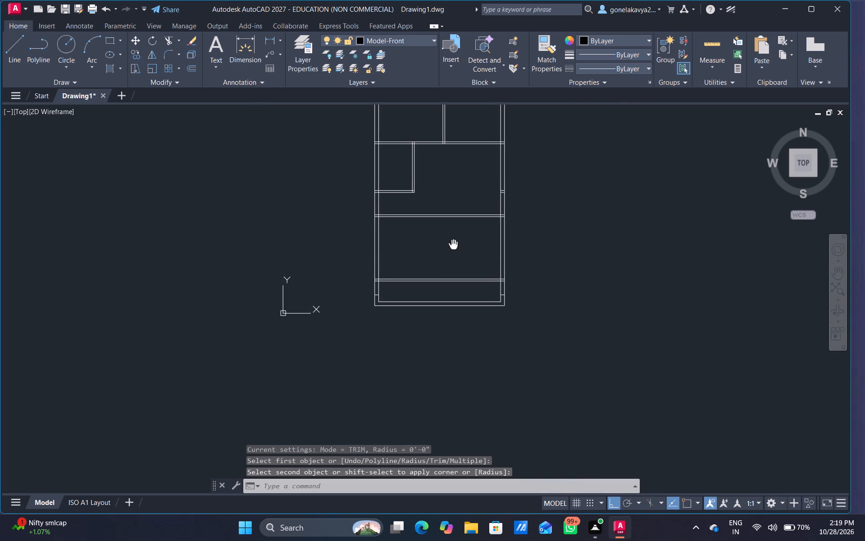
middle_click_drag(454, 251, 437, 310)
key("Escape")
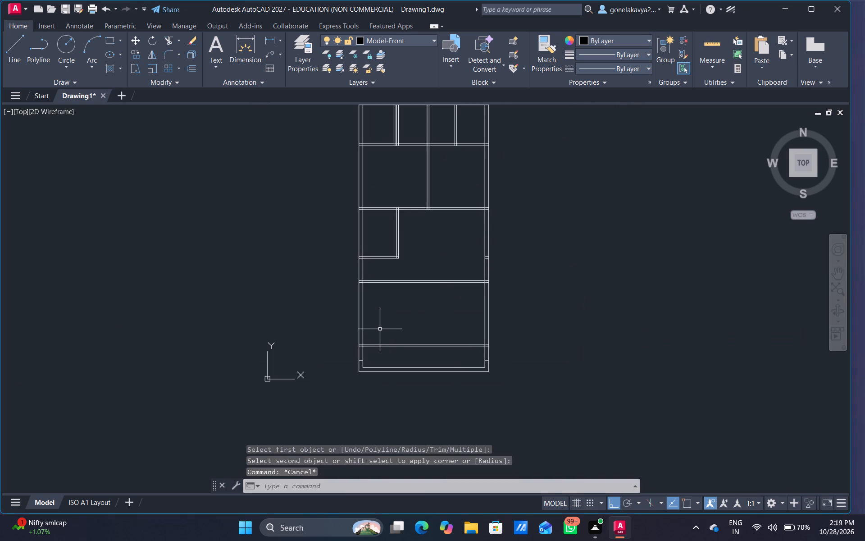
key("e")
key("x")
key("space")
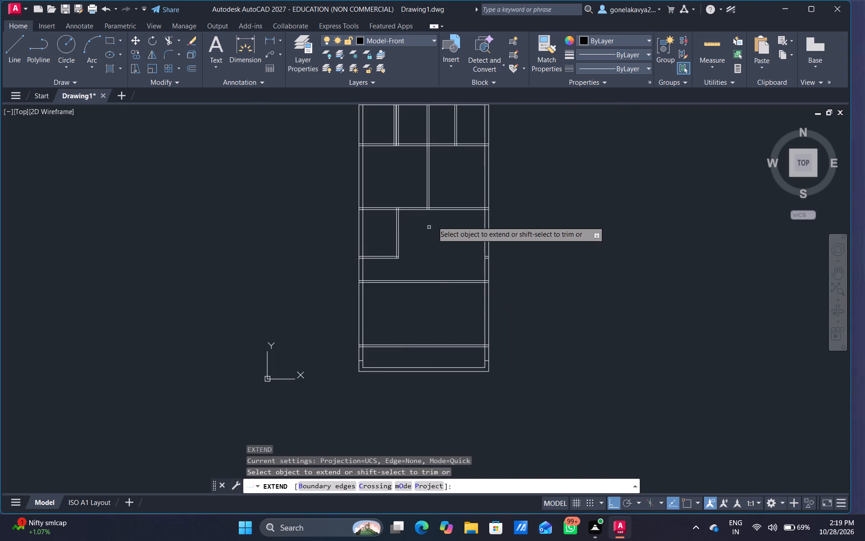
scroll(432, 185, "up", 2)
left_click_drag(468, 162, 391, 186)
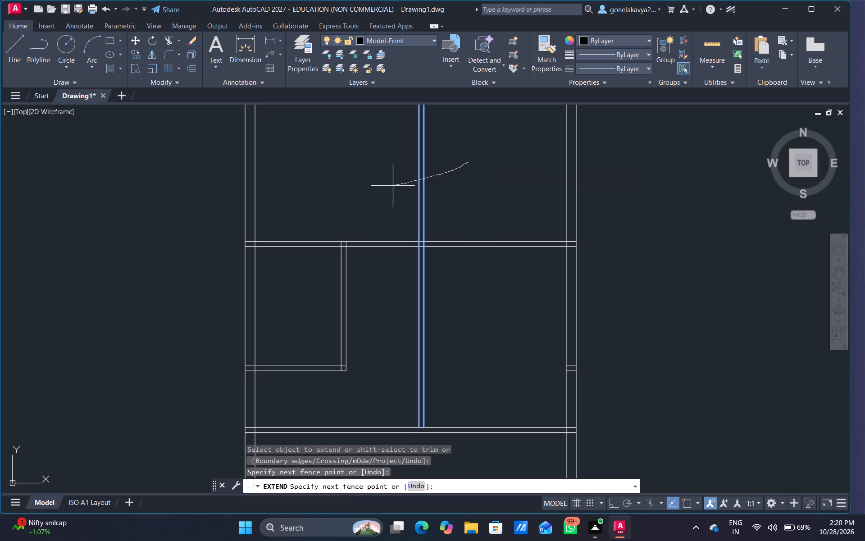
left_click_drag(391, 186, 386, 188)
middle_click_drag(449, 290, 434, 219)
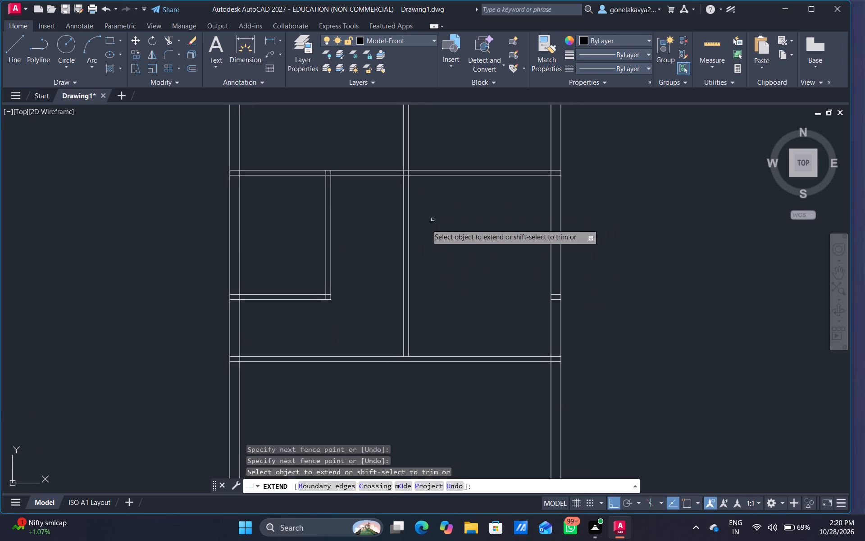
left_click_drag(432, 241, 294, 349)
Extend both lines of the central vertical partition further down, across the lowest horizontal partition, to the bottom wall's inner line.
middle_click_drag(454, 321, 437, 227)
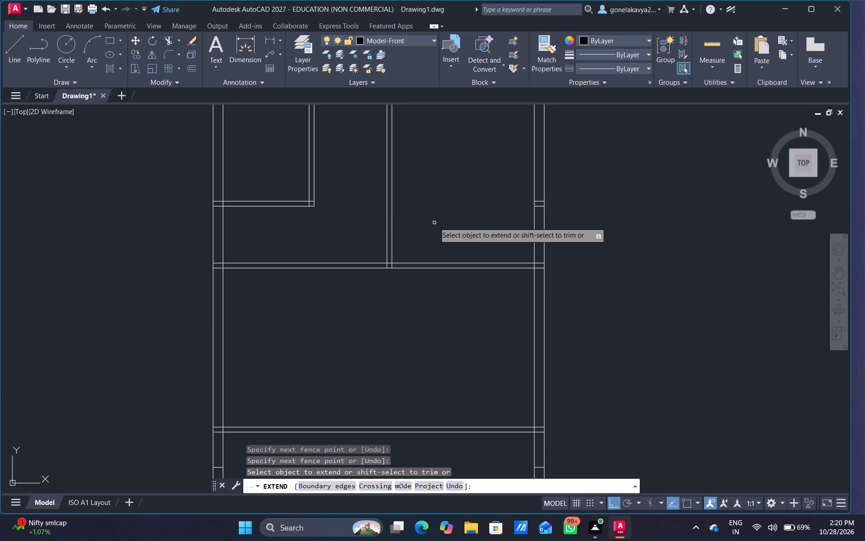
left_click_drag(433, 222, 346, 259)
scroll(415, 276, "down", 2)
middle_click_drag(414, 296, 414, 293)
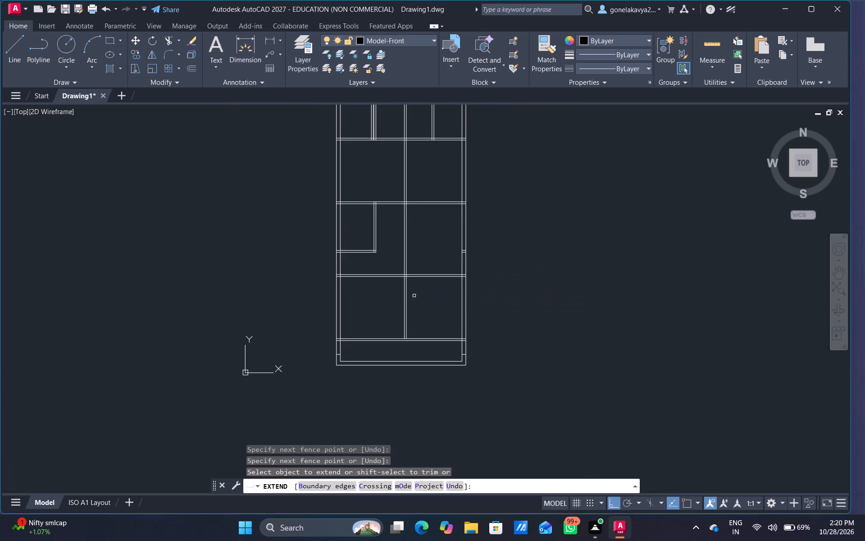
middle_click_drag(414, 293, 413, 264)
scroll(409, 276, "up", 1)
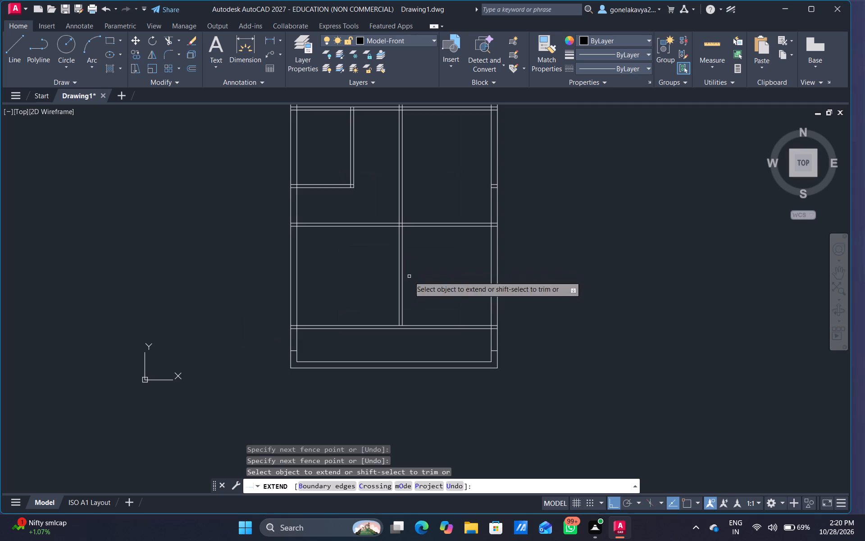
left_click_drag(424, 248, 348, 304)
left_click_drag(415, 295, 382, 308)
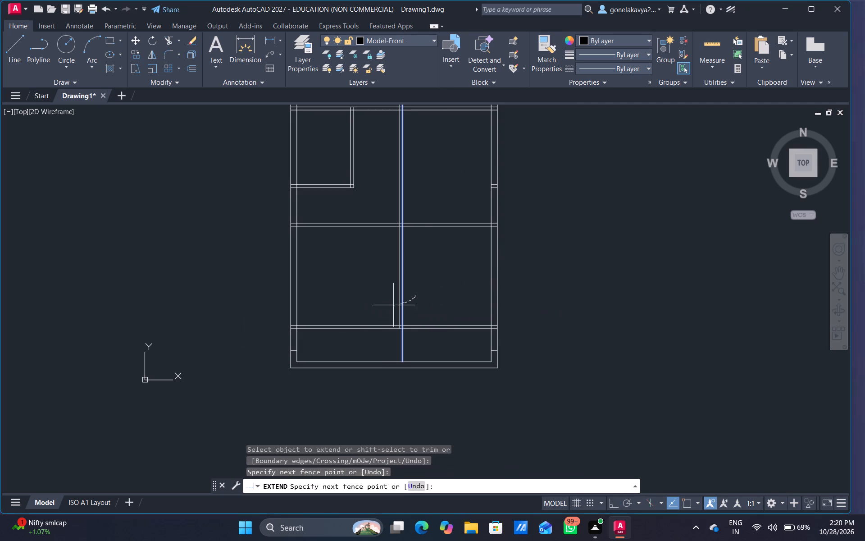
left_click_drag(382, 308, 359, 314)
middle_click_drag(360, 307, 379, 254)
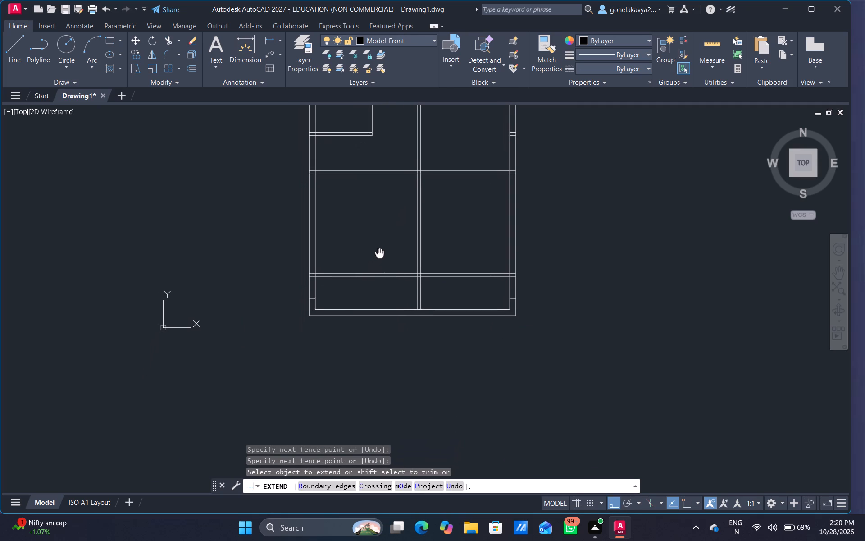
middle_click_drag(379, 254, 375, 271)
key("Escape")
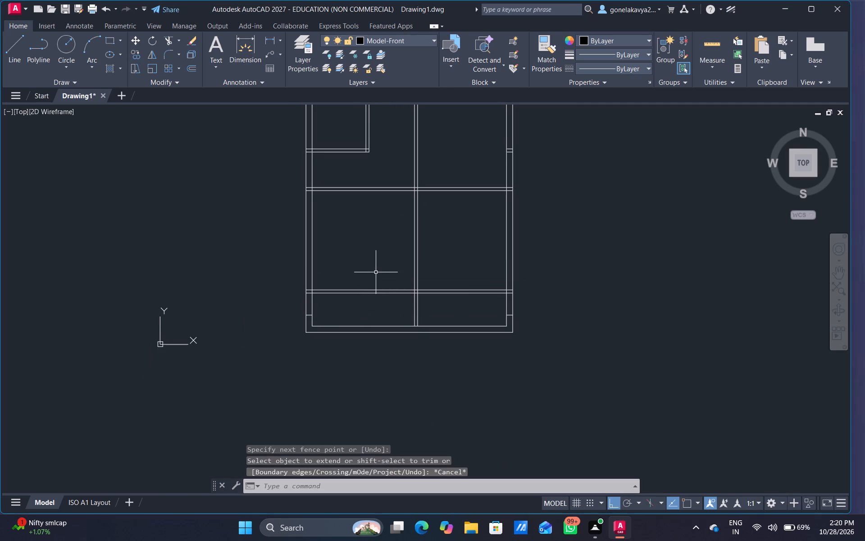
Trim away the lowest horizontal partition's two lines between the left side wall and the central vertical partition.
type("tr")
key("space")
left_click_drag(381, 252, 383, 306)
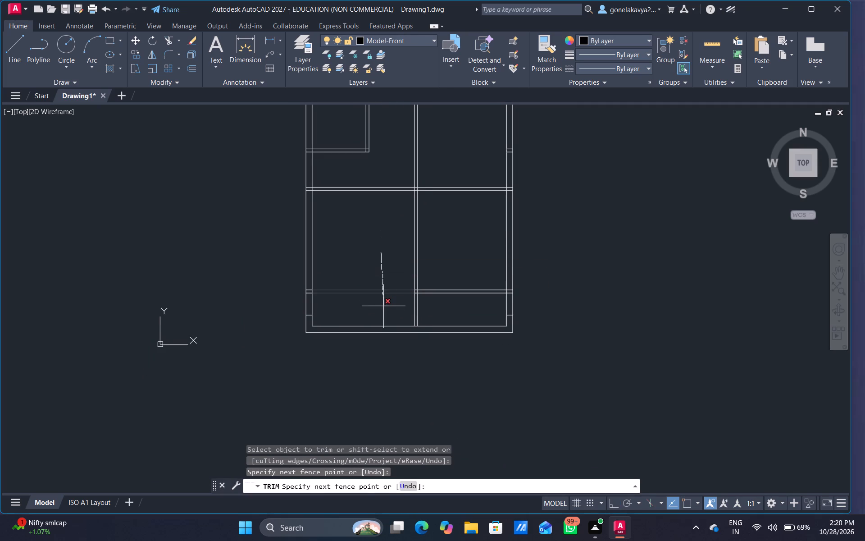
left_click_drag(383, 306, 382, 307)
middle_click_drag(384, 272, 371, 258)
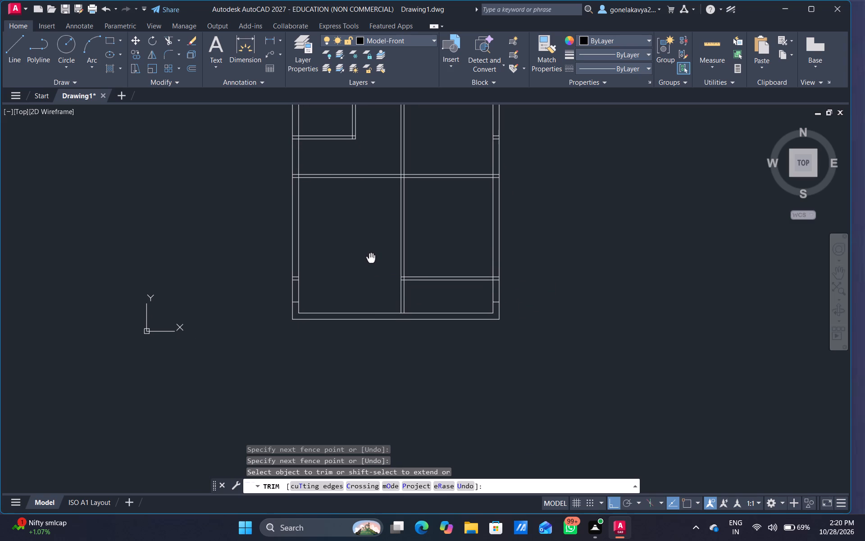
middle_click_drag(371, 258, 371, 309)
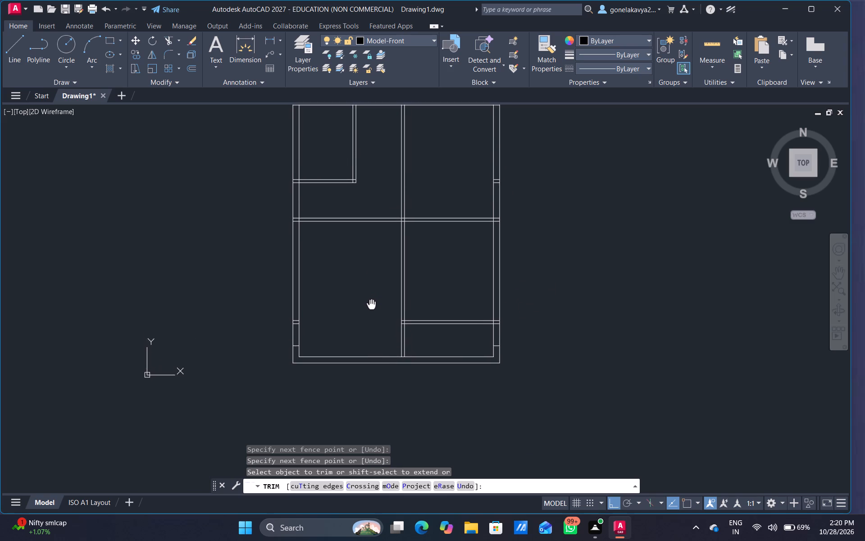
middle_click_drag(371, 309, 373, 322)
middle_click_drag(344, 293, 346, 301)
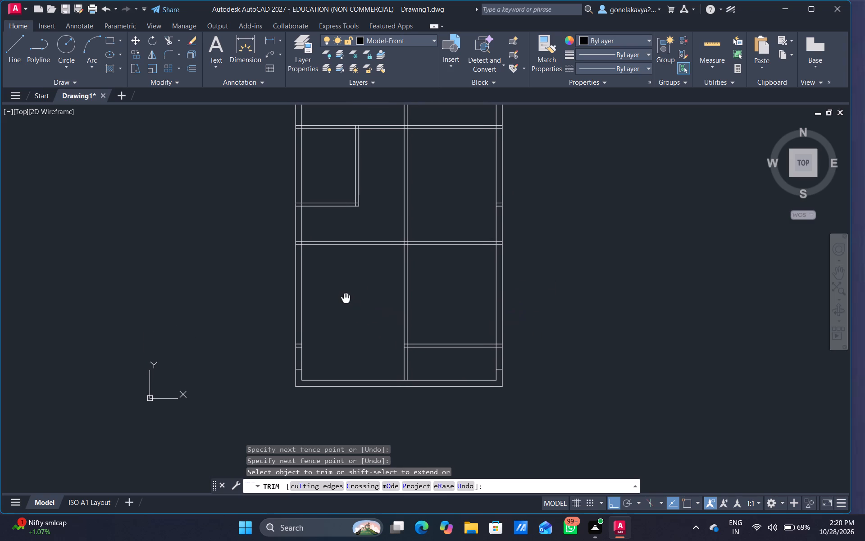
middle_click_drag(346, 301, 341, 282)
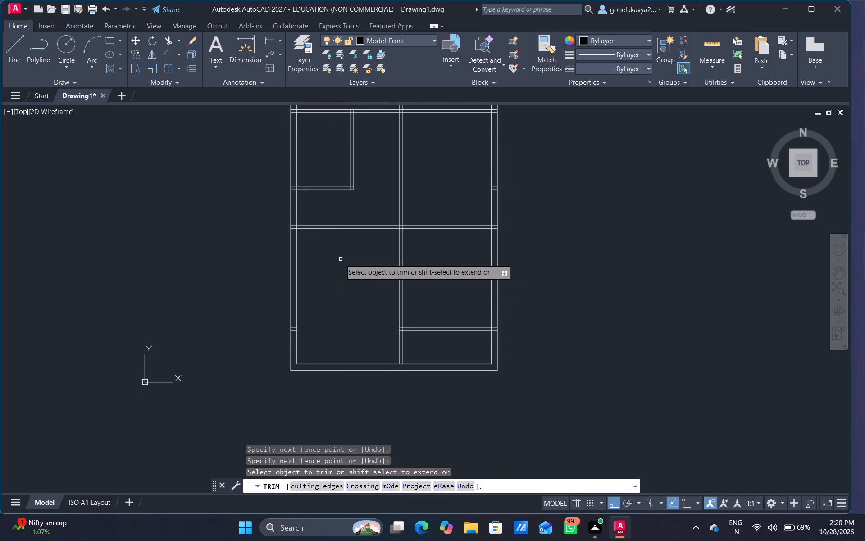
middle_click_drag(341, 270, 330, 312)
scroll(332, 302, "down", 1)
key("Escape")
Offset the lower line of the small left room's bottom partition 6'6" down, below the next horizontal partition.
key("o")
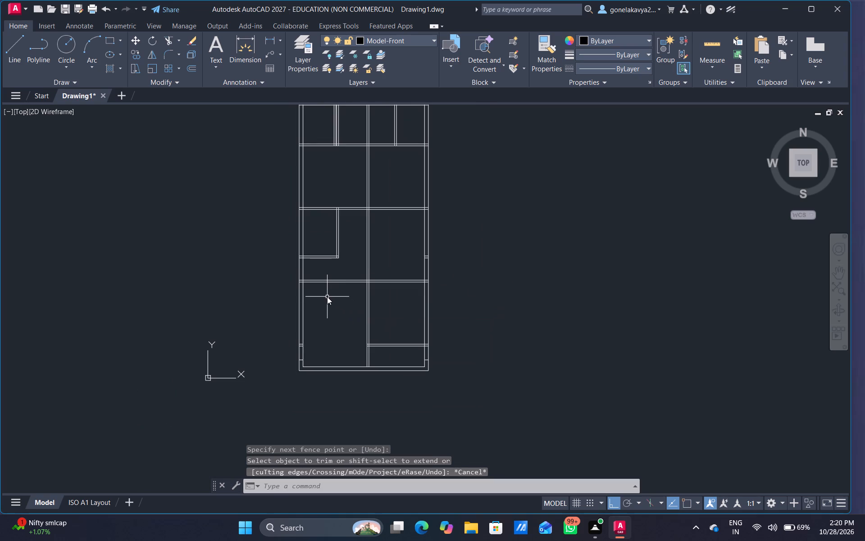
key("Return")
scroll(332, 257, "up", 4)
left_click_drag(335, 262, 340, 290)
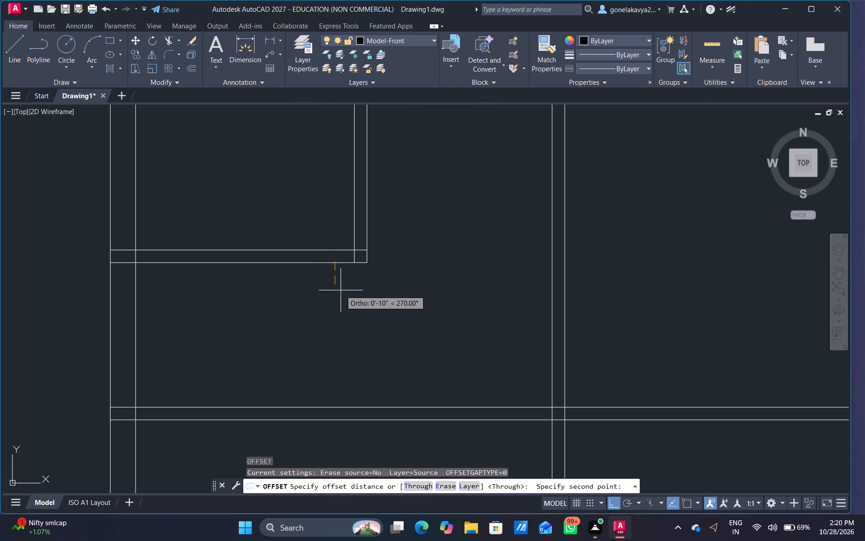
left_click(341, 292)
left_click(335, 262)
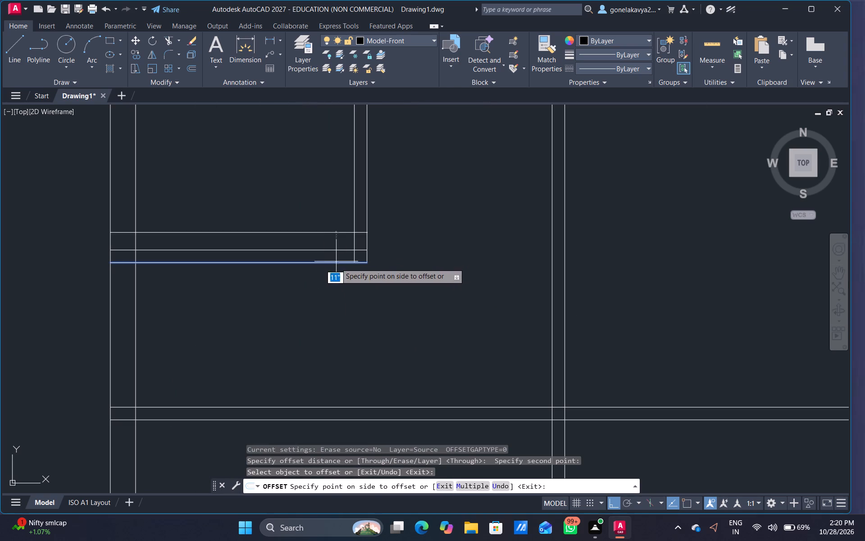
middle_click_drag(333, 325, 333, 252)
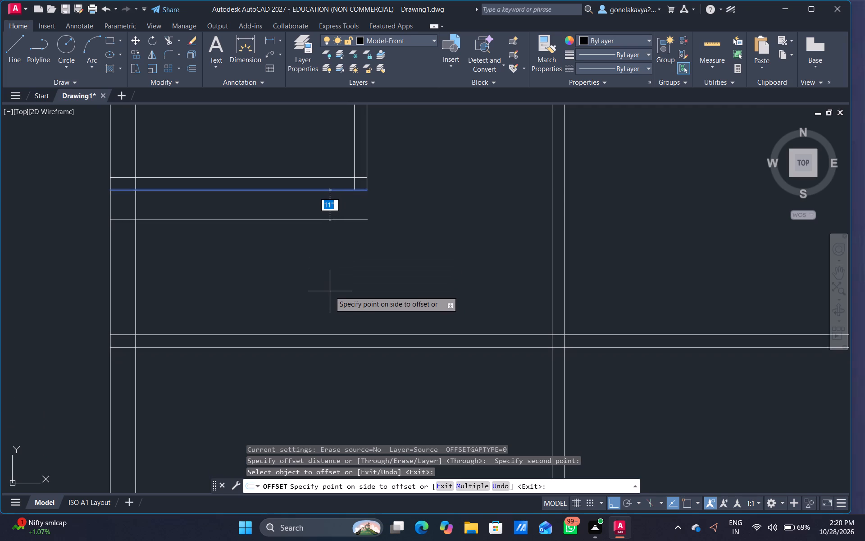
type("6'6")
key("shift+quotedbl")
key("Return")
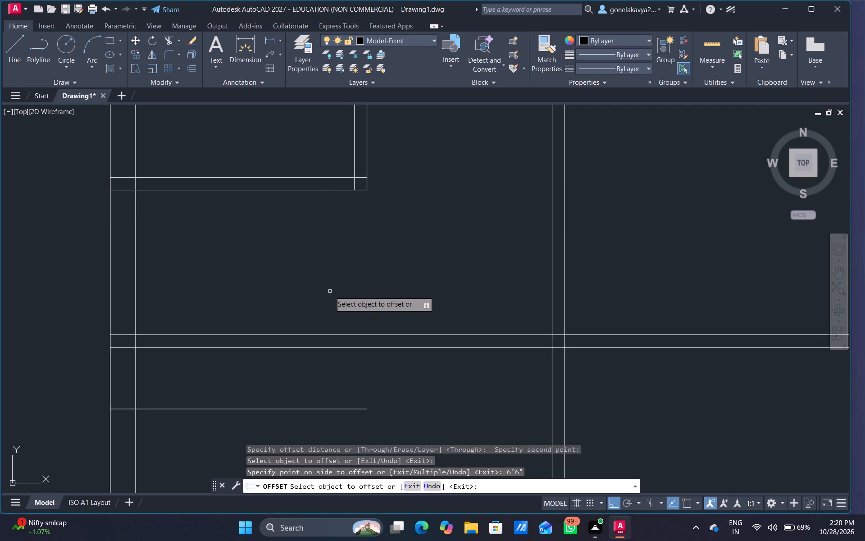
Offset the new short horizontal line 4.5" down to give the partition its thickness.
scroll(330, 295, "down", 1)
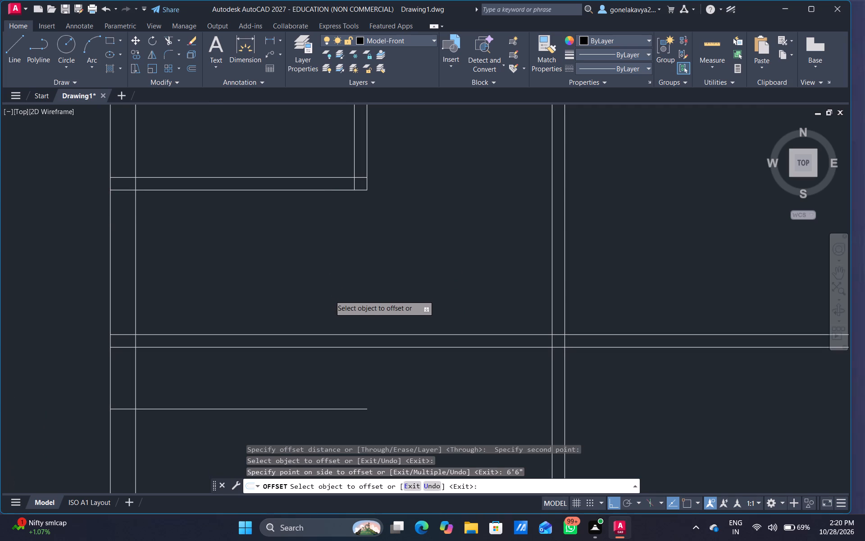
middle_click_drag(352, 293, 342, 120)
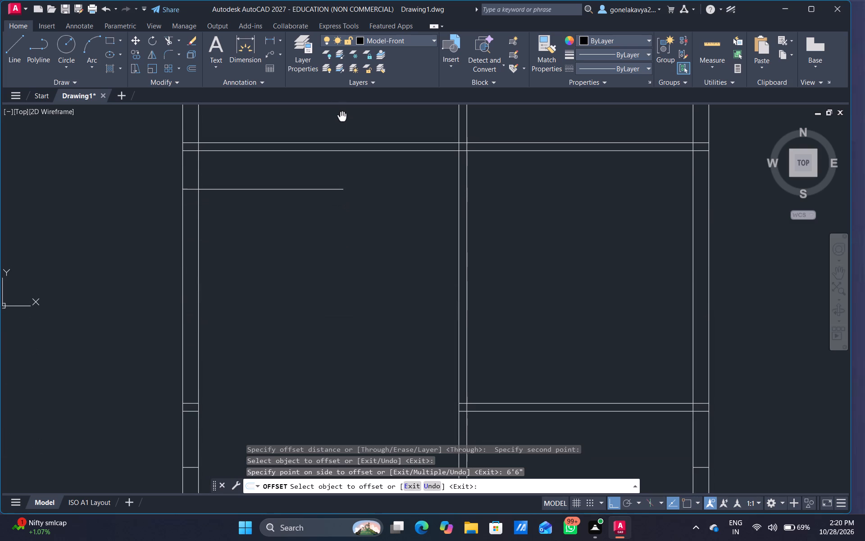
middle_click_drag(342, 120, 345, 136)
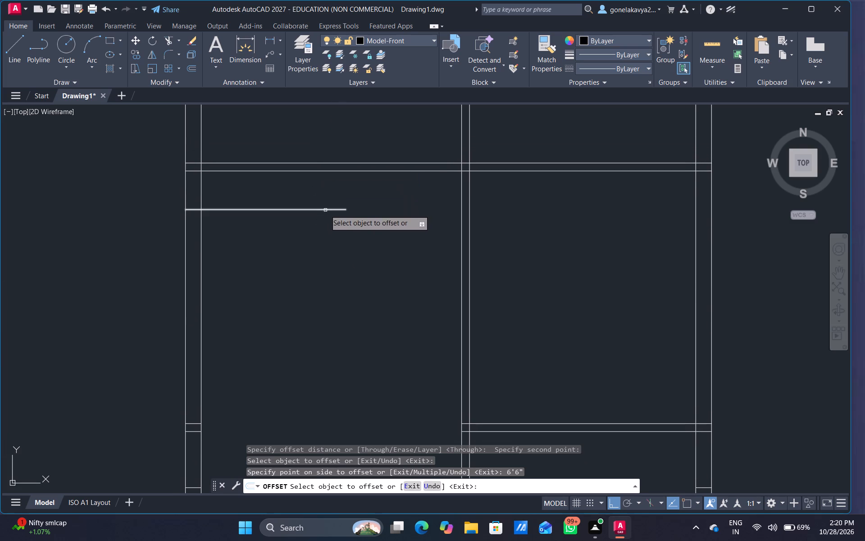
left_click(325, 210)
type("4.5\"")
key("Return")
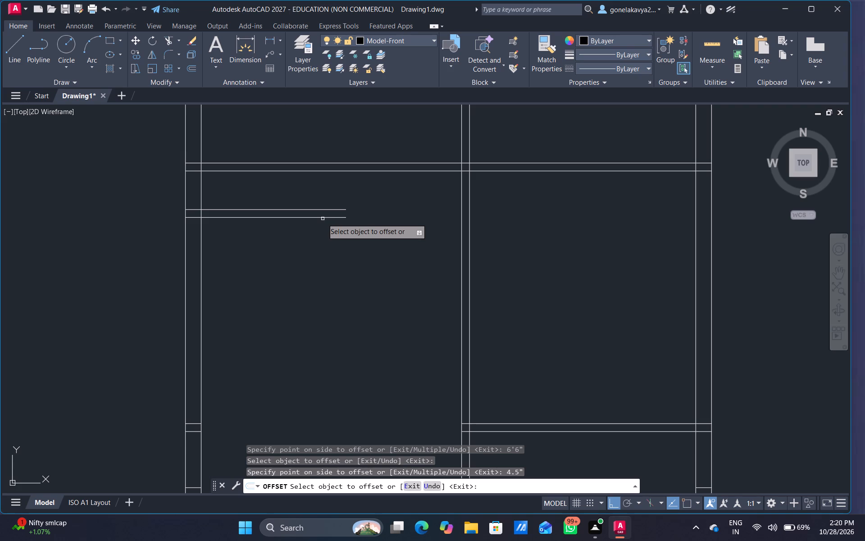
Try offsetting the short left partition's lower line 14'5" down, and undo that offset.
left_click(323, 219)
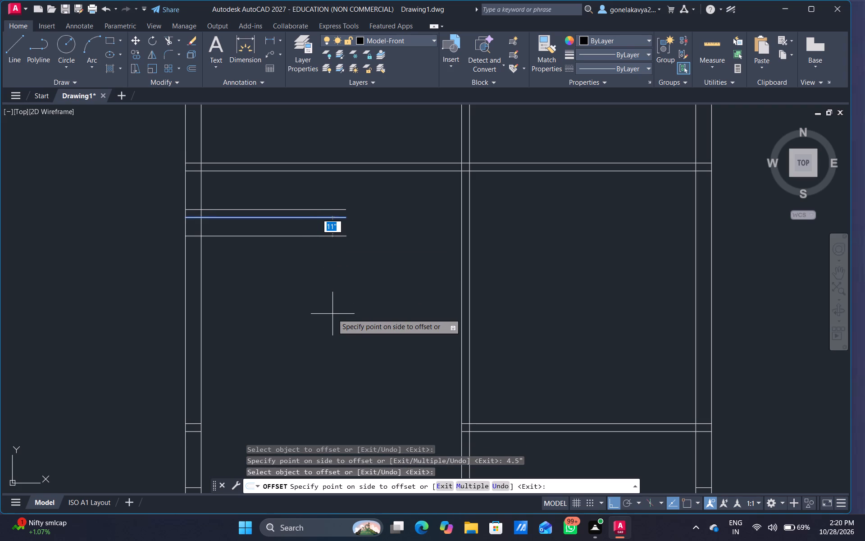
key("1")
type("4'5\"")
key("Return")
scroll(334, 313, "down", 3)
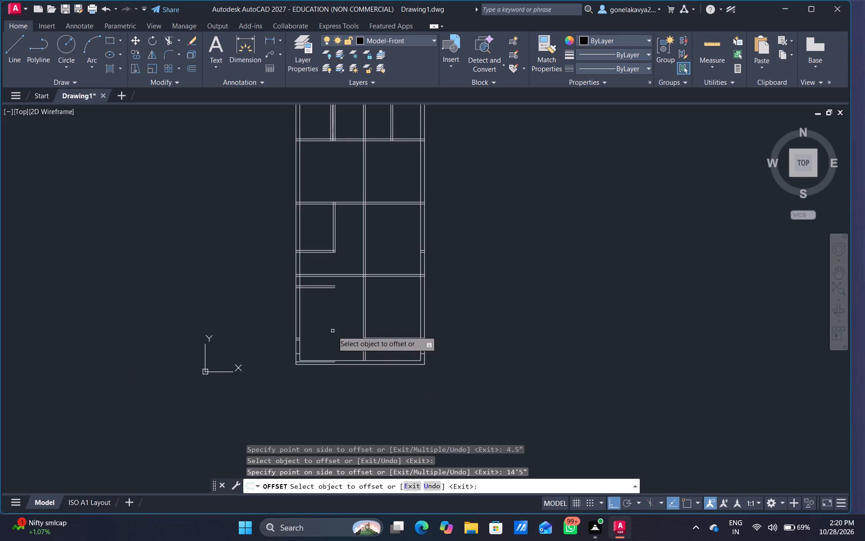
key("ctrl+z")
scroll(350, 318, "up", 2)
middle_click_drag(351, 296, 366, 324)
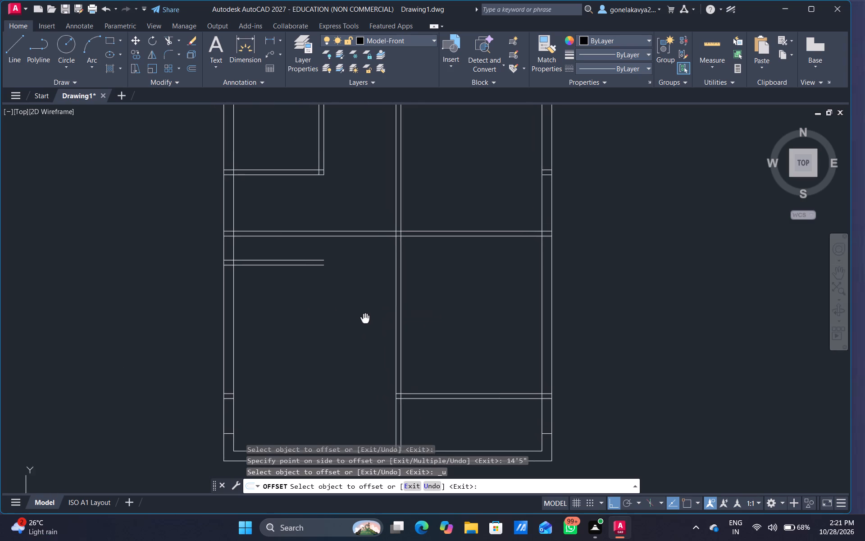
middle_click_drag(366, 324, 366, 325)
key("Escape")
Extend both lines of the small left room's vertical partition down, across the long horizontal partition, to the short partition's lower line.
scroll(355, 274, "up", 2)
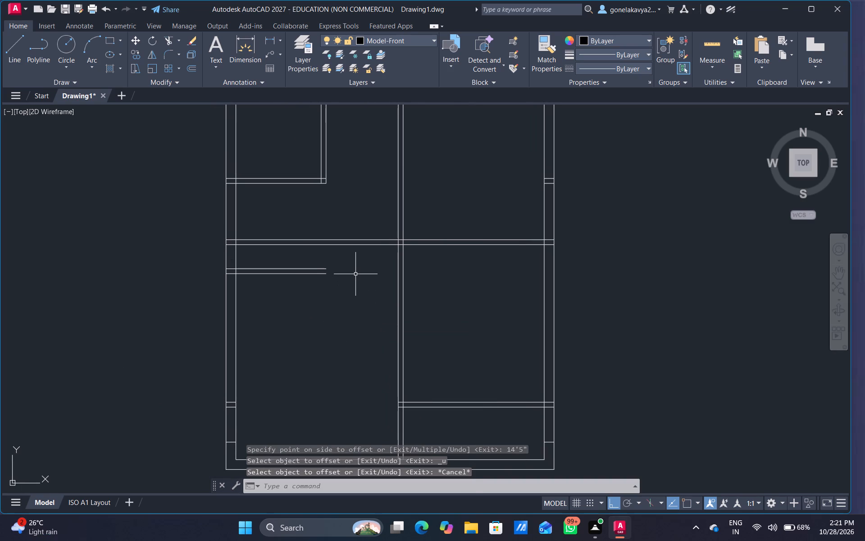
scroll(371, 286, "down", 1)
middle_click_drag(332, 291, 349, 326)
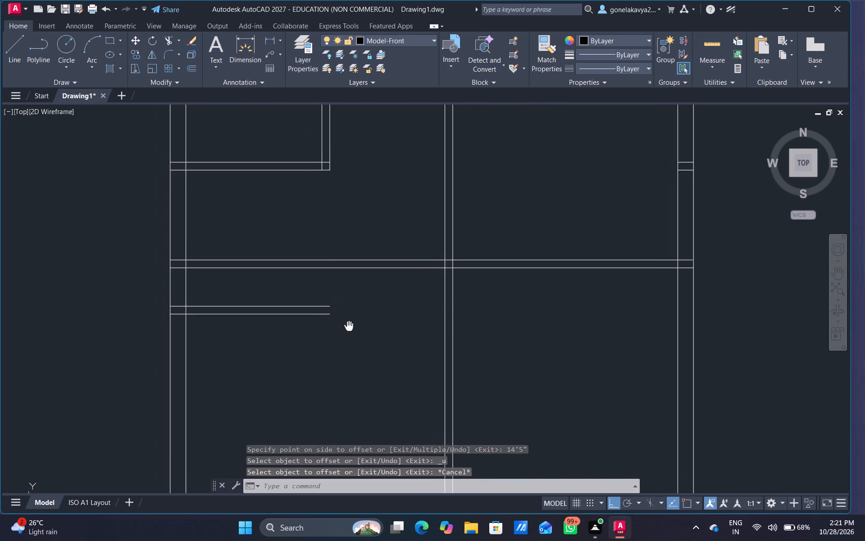
middle_click_drag(349, 326, 331, 347)
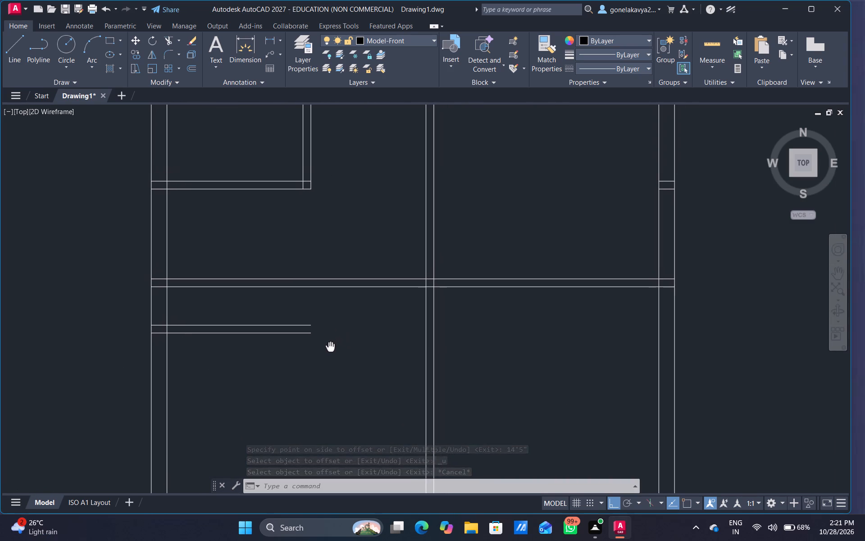
middle_click_drag(331, 347, 338, 363)
scroll(339, 364, "down", 1)
scroll(303, 252, "up", 2)
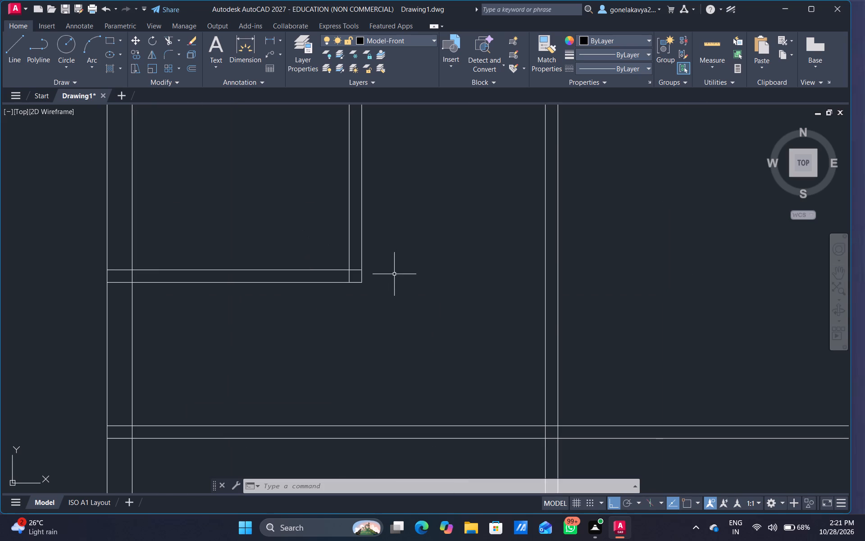
key("Escape")
key("e")
key("x")
key("space")
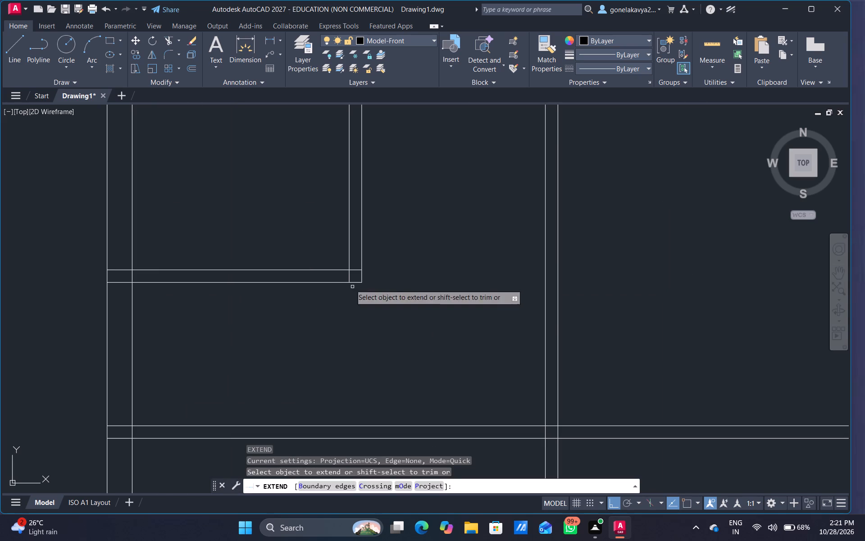
left_click_drag(333, 234, 387, 237)
scroll(417, 315, "down", 2)
middle_click_drag(423, 329, 426, 329)
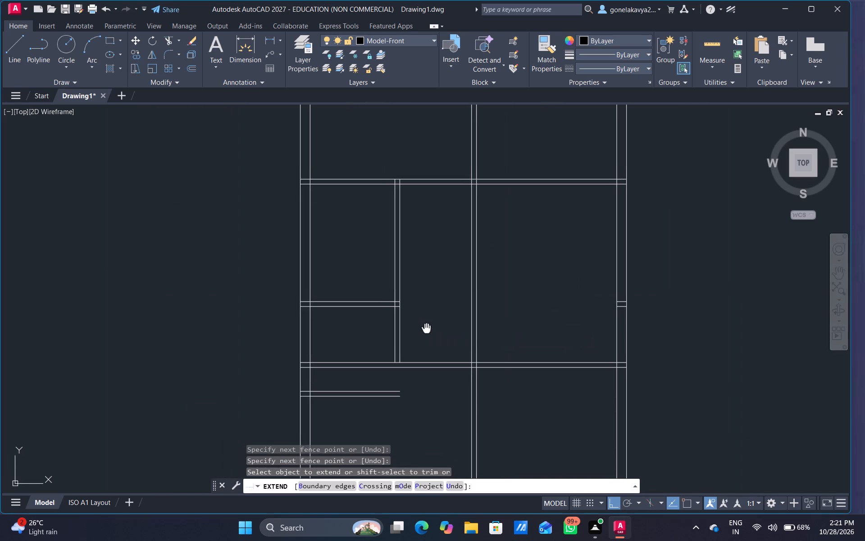
middle_click_drag(426, 329, 415, 274)
left_click_drag(354, 289, 433, 274)
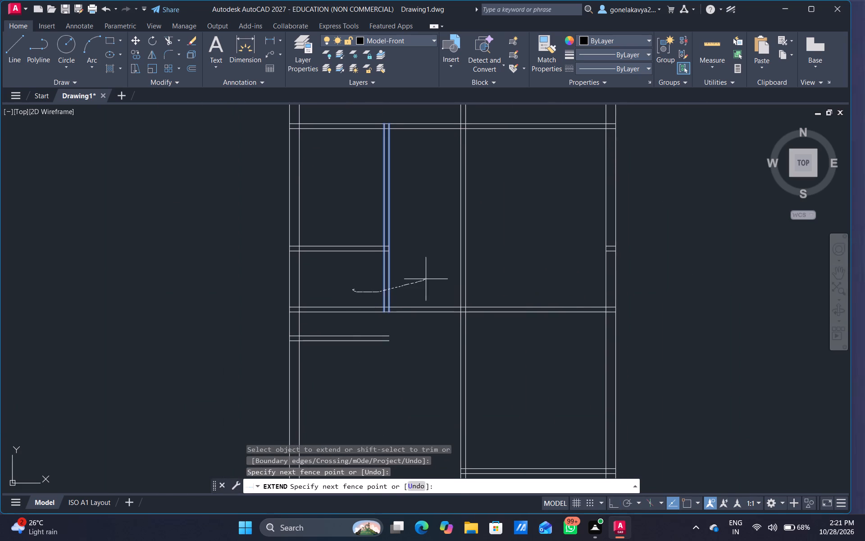
left_click_drag(433, 274, 439, 271)
scroll(374, 296, "up", 2)
left_click_drag(378, 294, 438, 279)
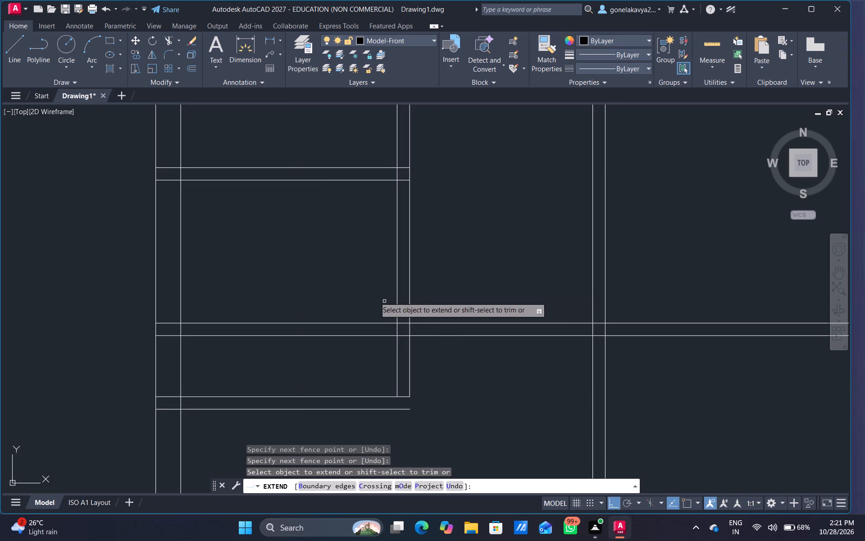
left_click_drag(369, 293, 448, 274)
scroll(452, 440, "down", 1)
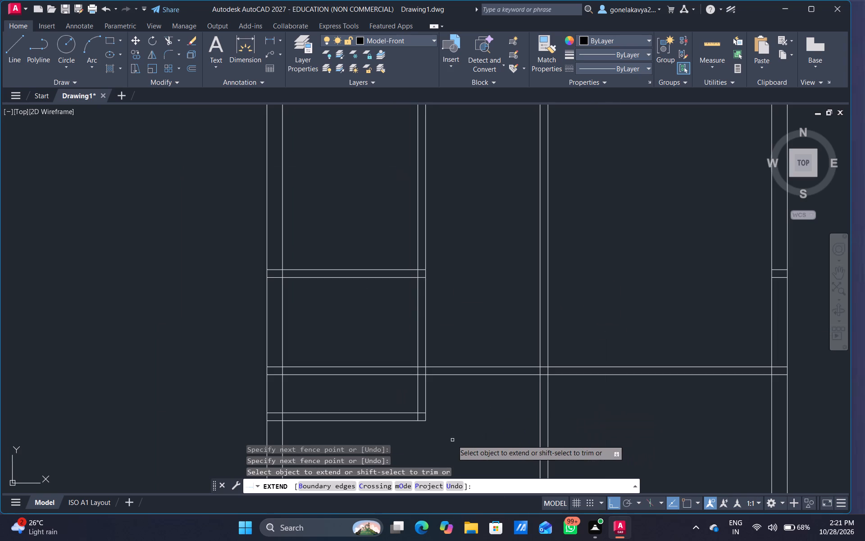
middle_click_drag(444, 431, 439, 408)
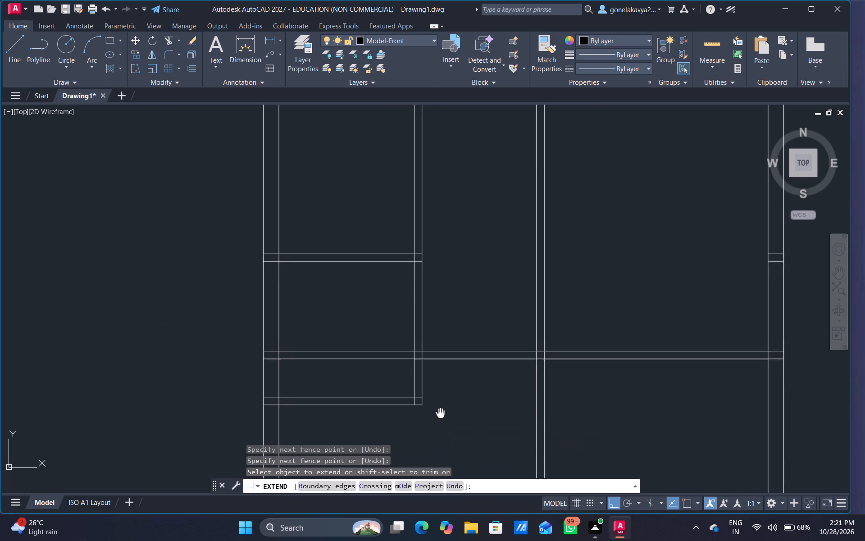
middle_click_drag(439, 408, 438, 379)
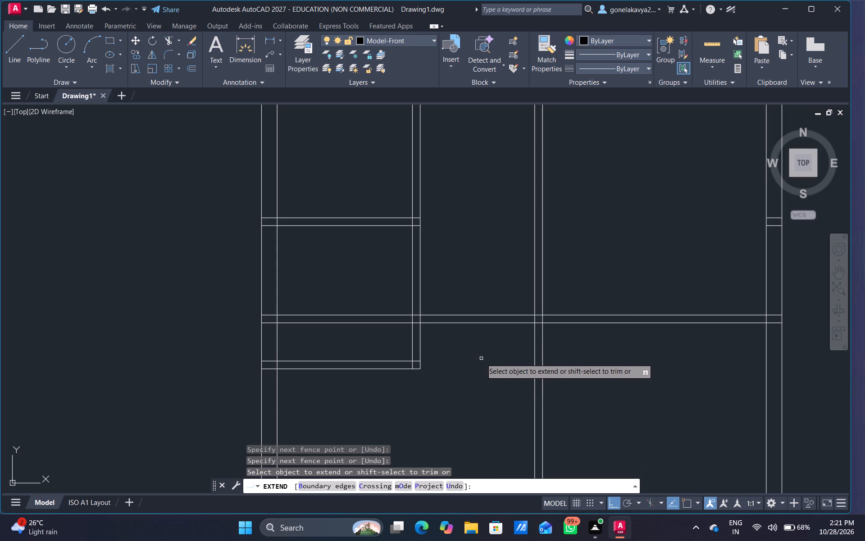
key("Escape")
Trim the long horizontal partition's lower line between the small room's vertical partition and the central vertical partition.
key("t")
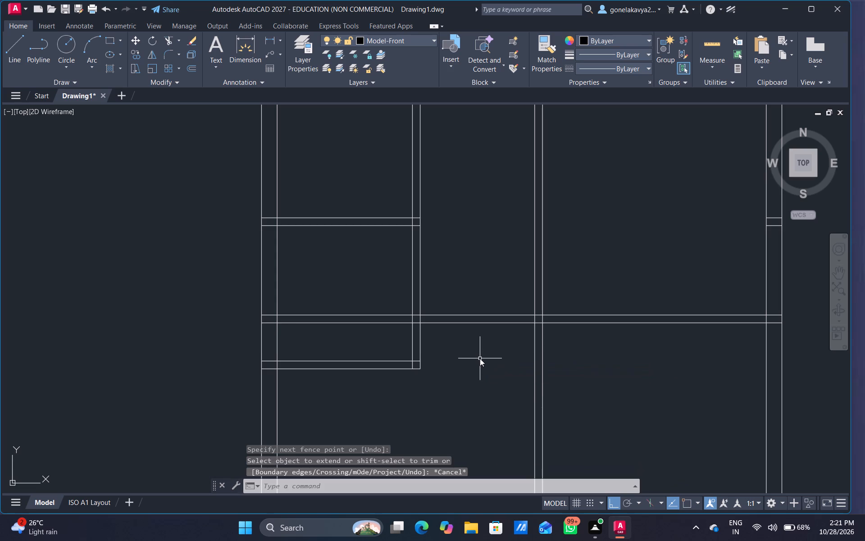
type("r")
key("space")
scroll(478, 340, "up", 2)
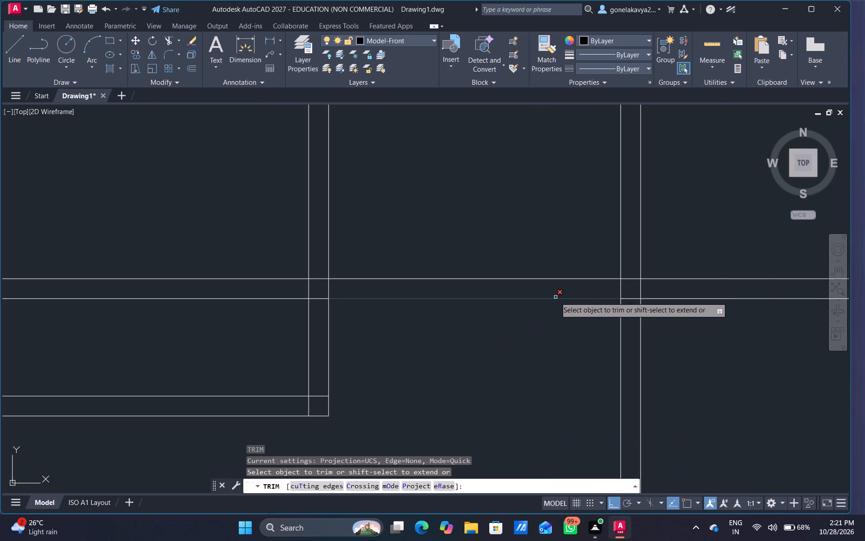
left_click_drag(555, 295, 559, 314)
middle_click_drag(403, 374, 511, 425)
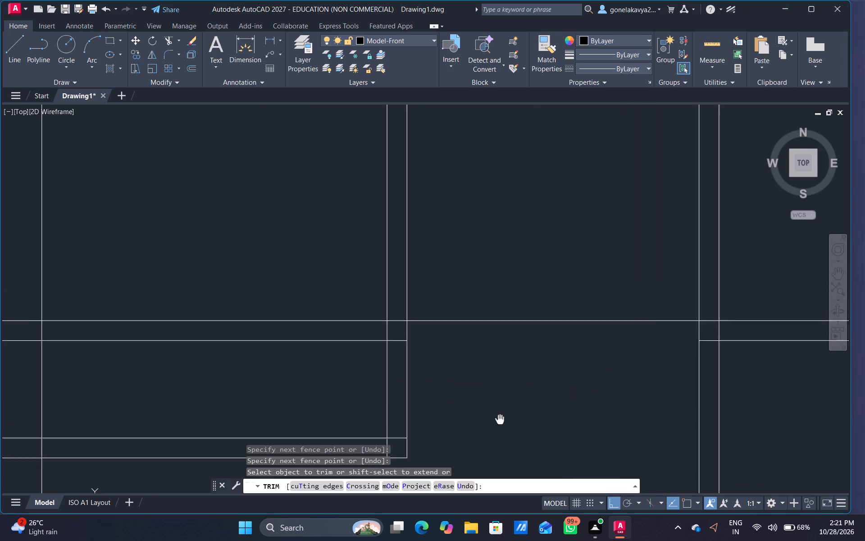
middle_click_drag(511, 425, 512, 377)
Trim the inner vertical stub within the short partition and both vertical lines above it, leaving the outer line as its end cap.
scroll(393, 394, "down", 1)
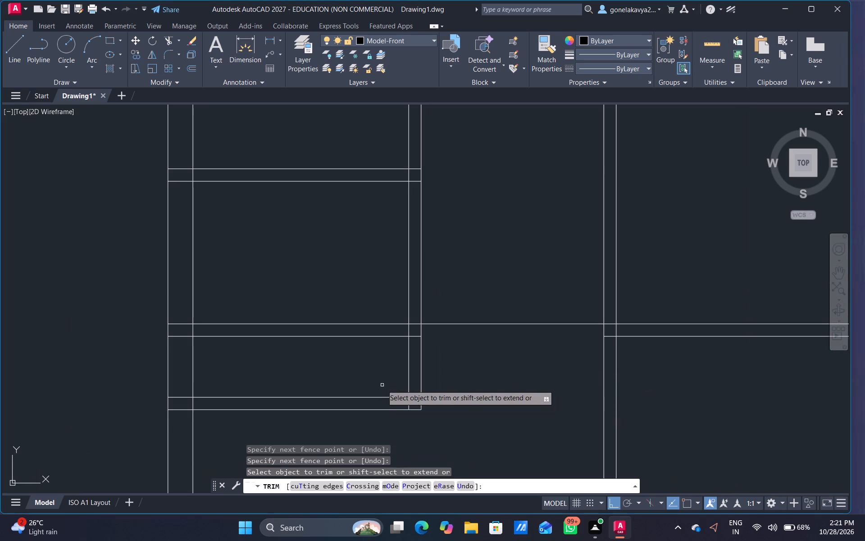
middle_click_drag(382, 385, 420, 361)
scroll(452, 386, "up", 3)
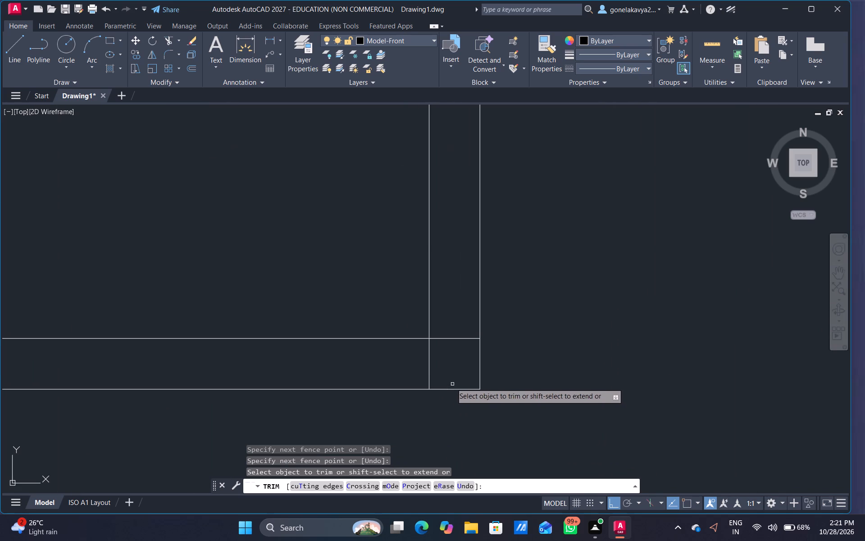
left_click_drag(428, 373, 452, 353)
scroll(428, 337, "down", 2)
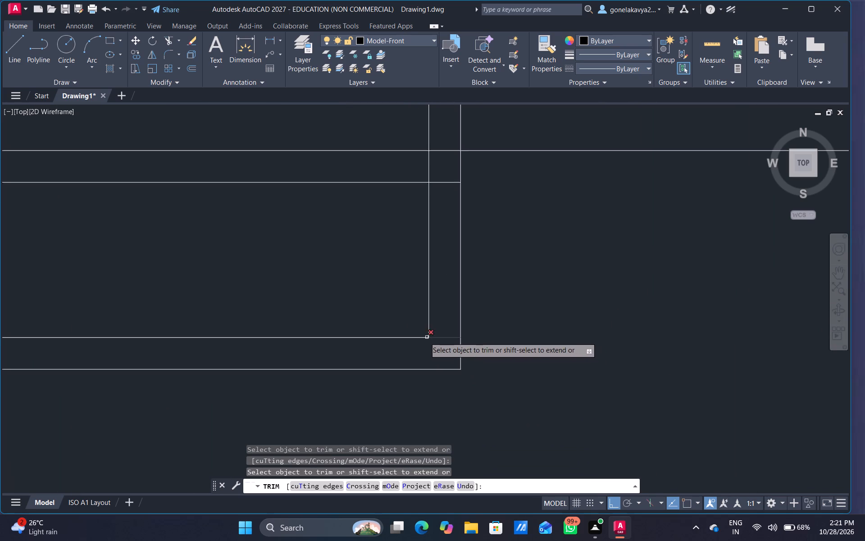
scroll(421, 335, "down", 1)
left_click_drag(409, 299, 447, 298)
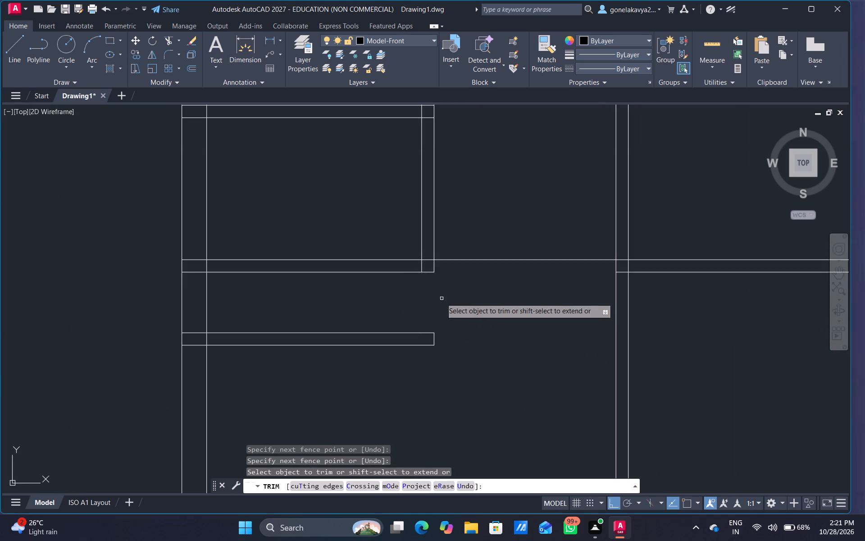
Trim the long horizontal partition's lower line back to the left wall, plus the vertical stubs below its upper line.
left_click_drag(390, 266, 394, 286)
left_click_drag(422, 266, 438, 266)
left_click_drag(438, 266, 427, 282)
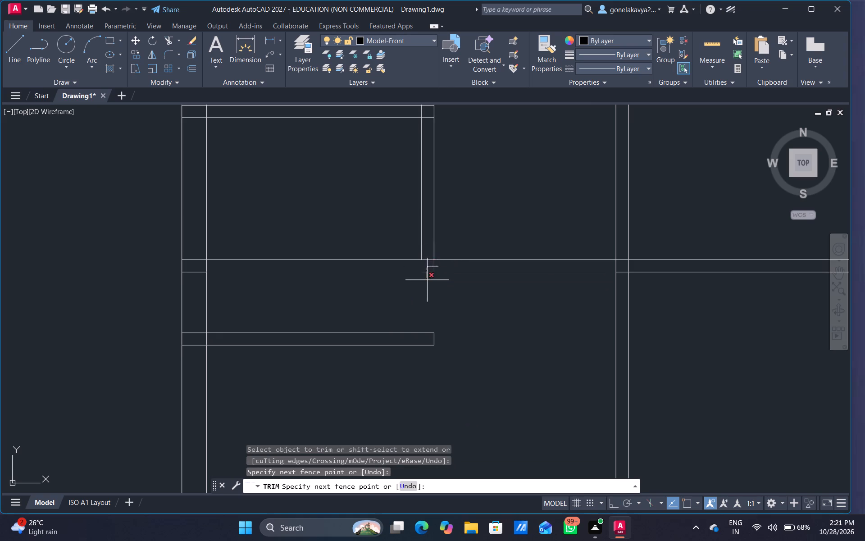
left_click_drag(427, 282, 427, 286)
Trim the long and short partitions' lines across the left wall's thickness, and the wall's inner line between the short partition's lines.
scroll(402, 310, "down", 1)
middle_click_drag(402, 311, 486, 303)
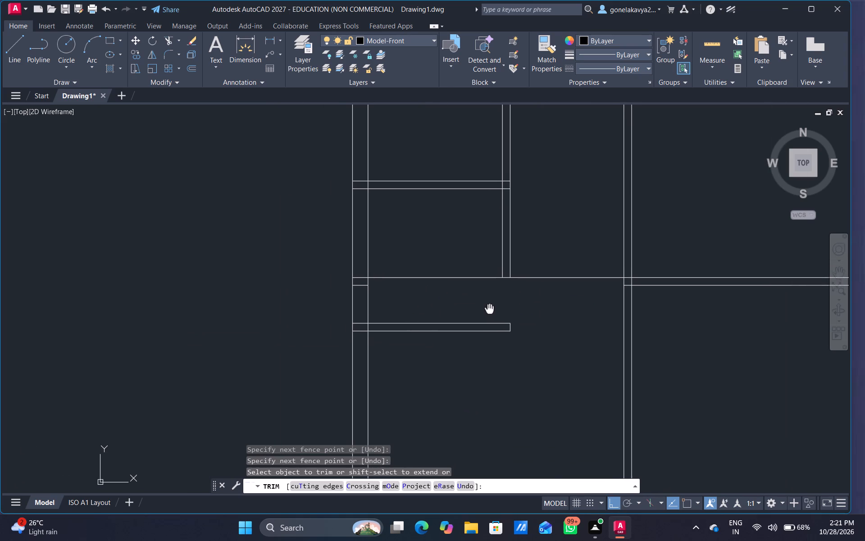
middle_click_drag(486, 303, 484, 301)
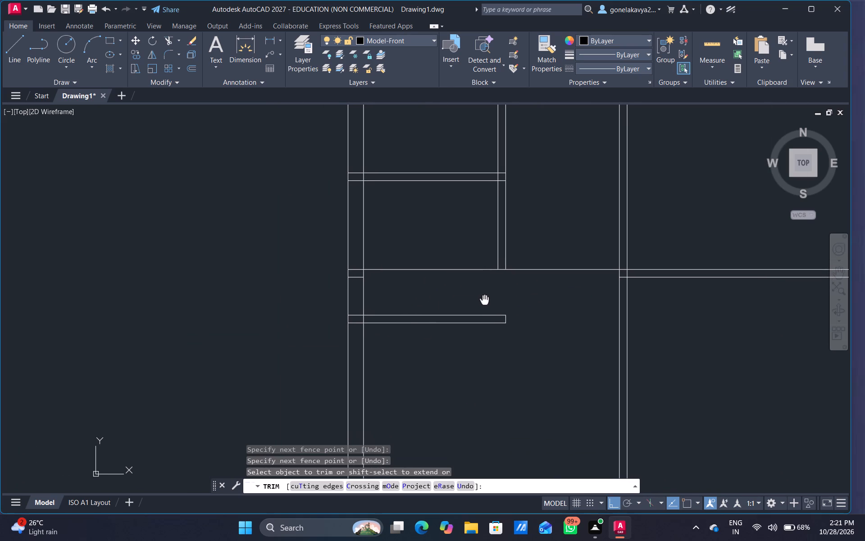
middle_click_drag(484, 301, 487, 301)
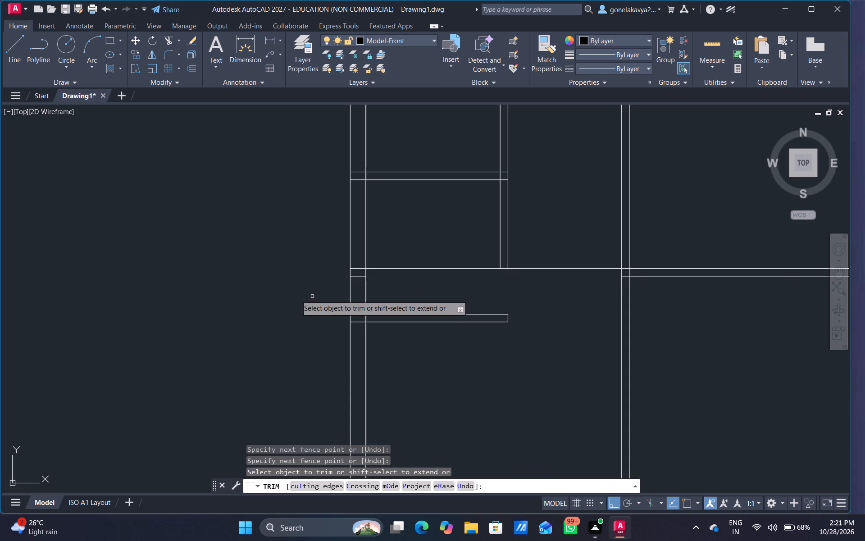
scroll(344, 279, "up", 2)
left_click_drag(374, 228, 375, 242)
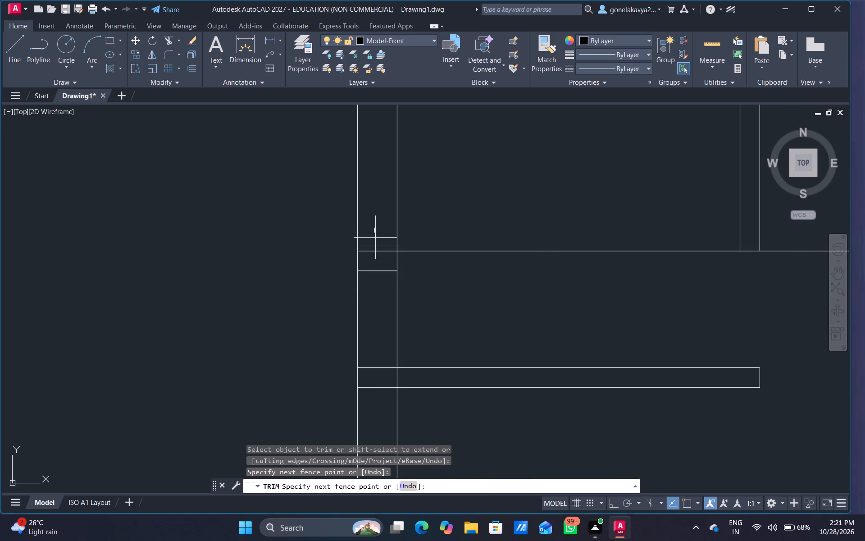
left_click_drag(375, 242, 367, 409)
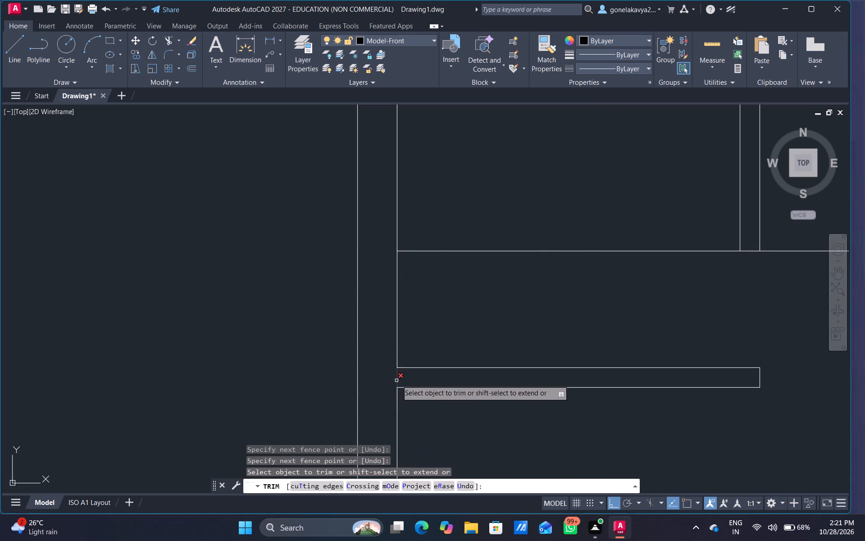
left_click(397, 378)
Trim both vertical partition lines below the small left room's bottom partition, and the overlapping inner lines at that room's lower corner.
scroll(468, 390, "down", 2)
middle_click_drag(478, 421, 402, 265)
scroll(401, 265, "down", 1)
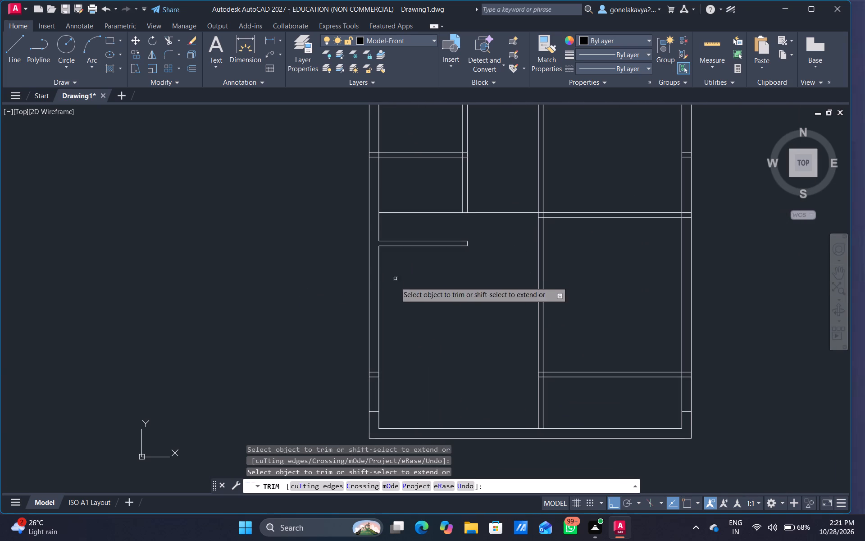
middle_click_drag(437, 288, 415, 337)
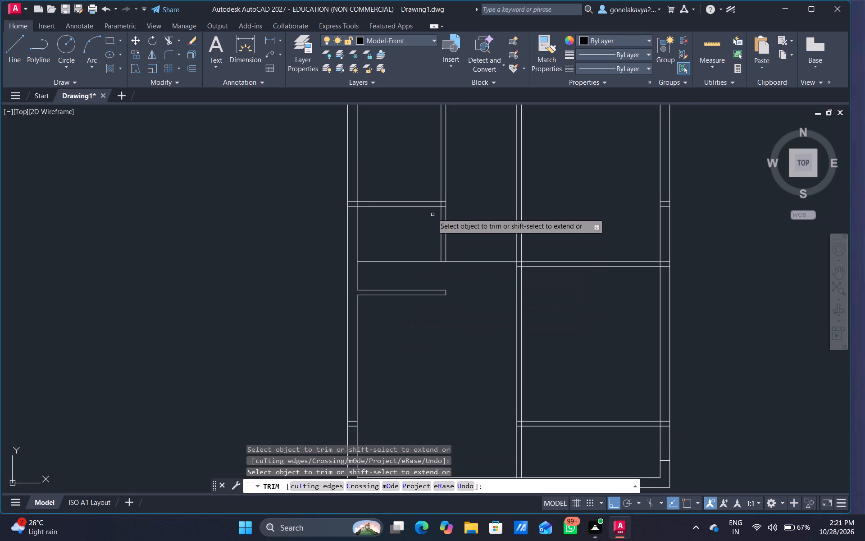
scroll(434, 215, "up", 1)
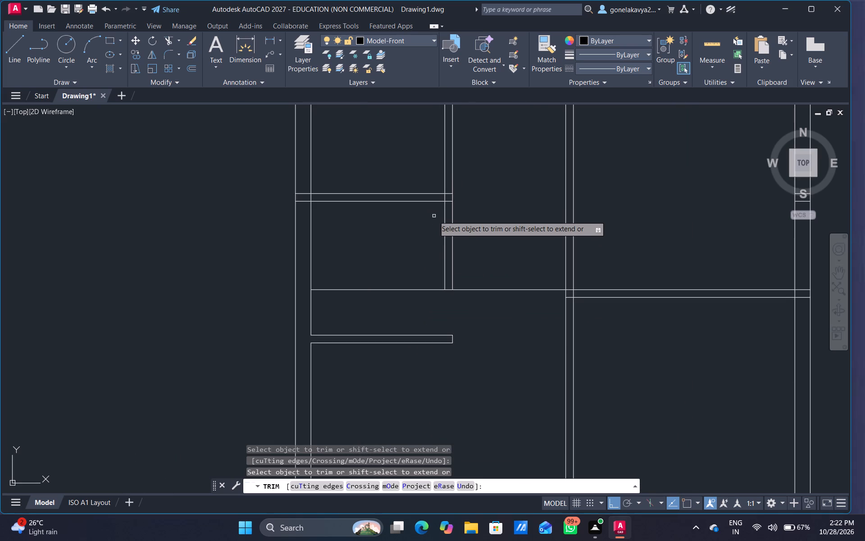
scroll(434, 217, "up", 1)
middle_click_drag(437, 212, 443, 274)
left_click_drag(444, 319, 476, 319)
scroll(453, 246, "up", 2)
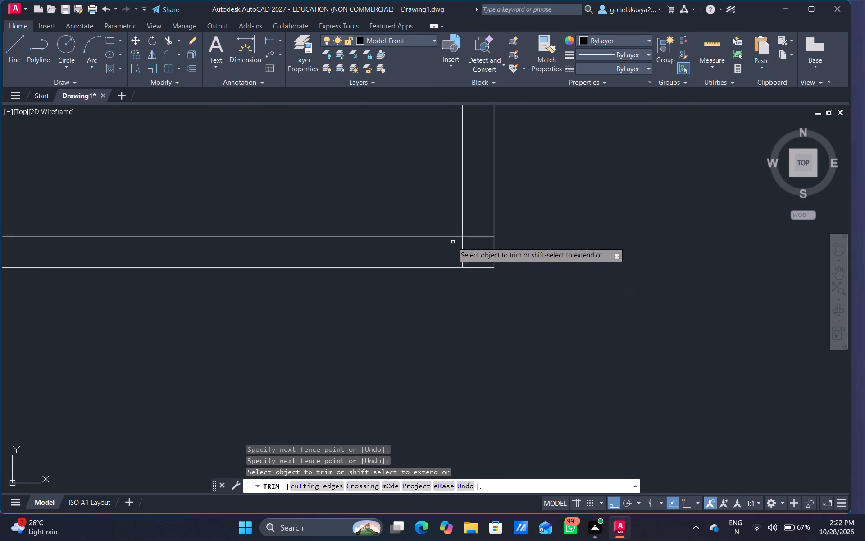
scroll(453, 242, "up", 1)
left_click_drag(460, 254, 476, 213)
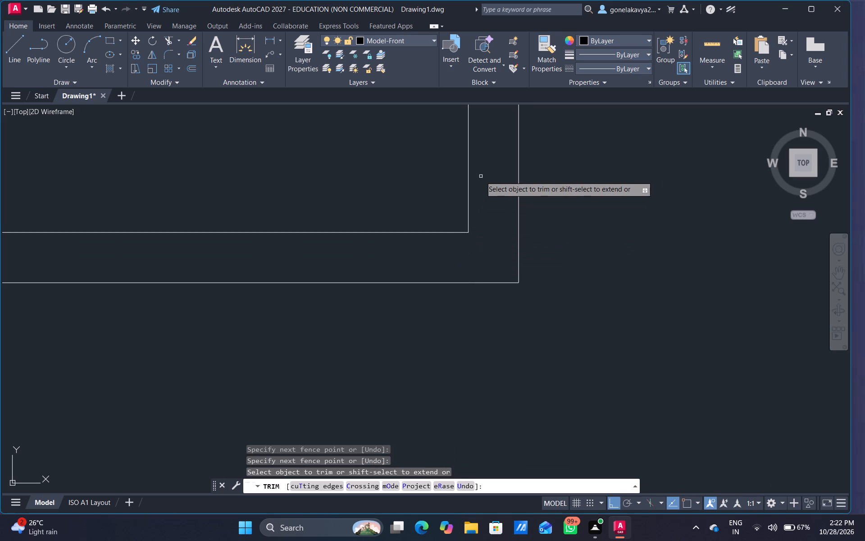
Trim the small room's bottom partition lines across the left wall's thickness, and the wall's inner line between them.
scroll(483, 179, "down", 5)
scroll(396, 200, "up", 6)
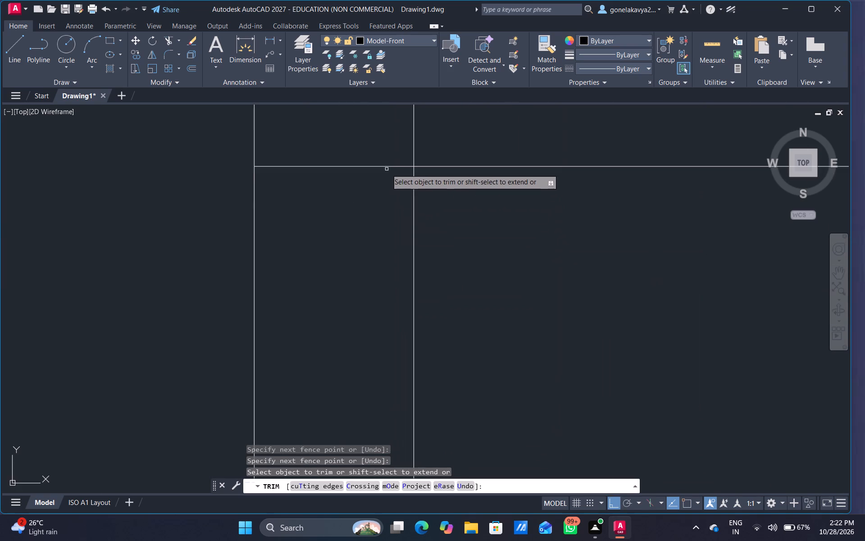
middle_click_drag(387, 169, 411, 336)
left_click_drag(410, 347, 388, 199)
left_click_drag(413, 280, 435, 290)
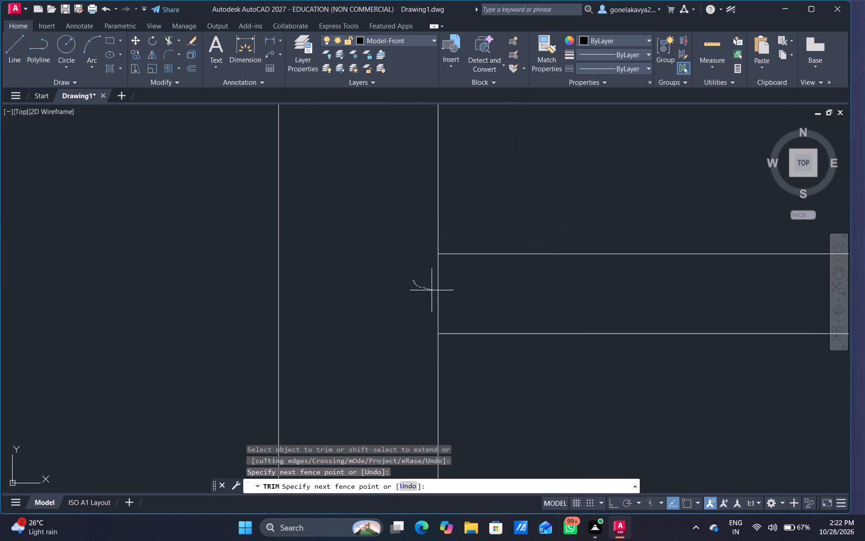
left_click_drag(435, 290, 459, 285)
scroll(468, 290, "down", 4)
scroll(488, 368, "down", 1)
middle_click_drag(521, 376, 526, 381)
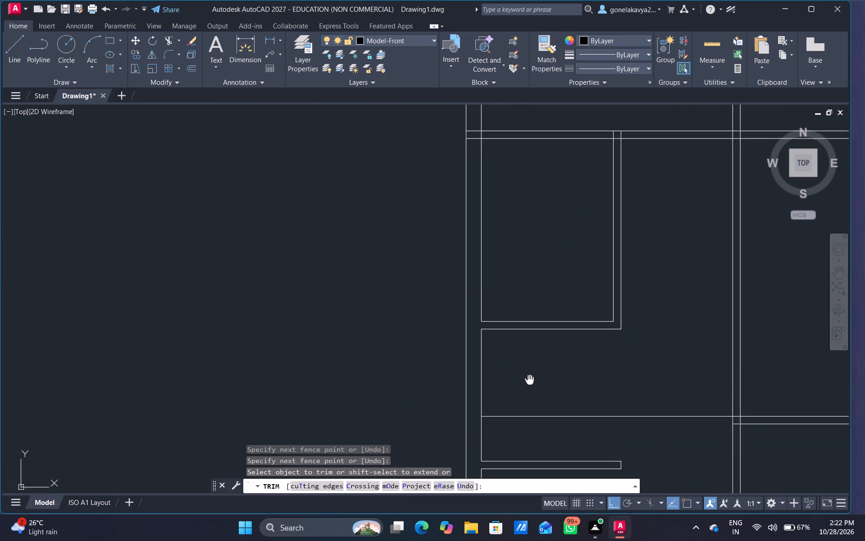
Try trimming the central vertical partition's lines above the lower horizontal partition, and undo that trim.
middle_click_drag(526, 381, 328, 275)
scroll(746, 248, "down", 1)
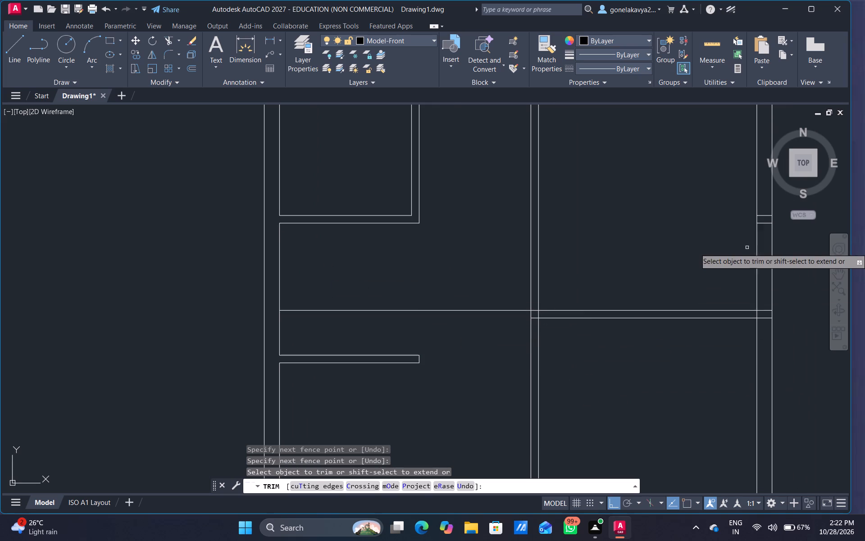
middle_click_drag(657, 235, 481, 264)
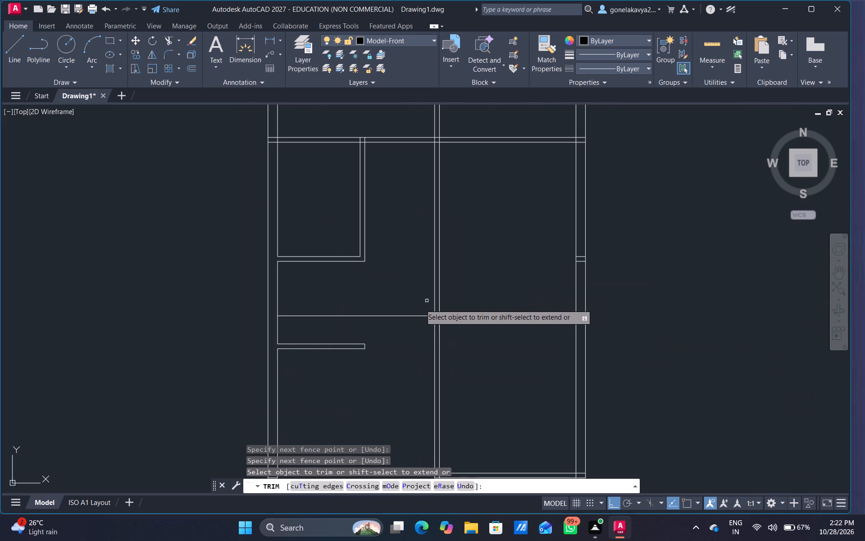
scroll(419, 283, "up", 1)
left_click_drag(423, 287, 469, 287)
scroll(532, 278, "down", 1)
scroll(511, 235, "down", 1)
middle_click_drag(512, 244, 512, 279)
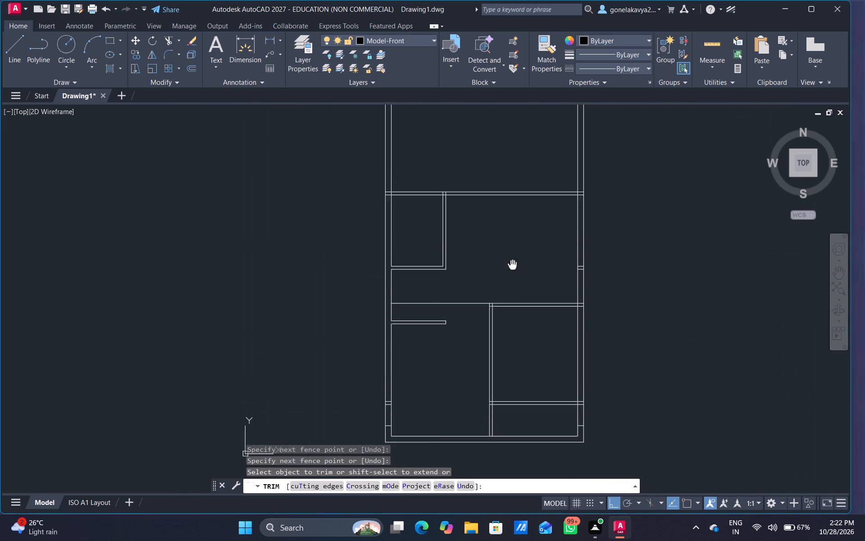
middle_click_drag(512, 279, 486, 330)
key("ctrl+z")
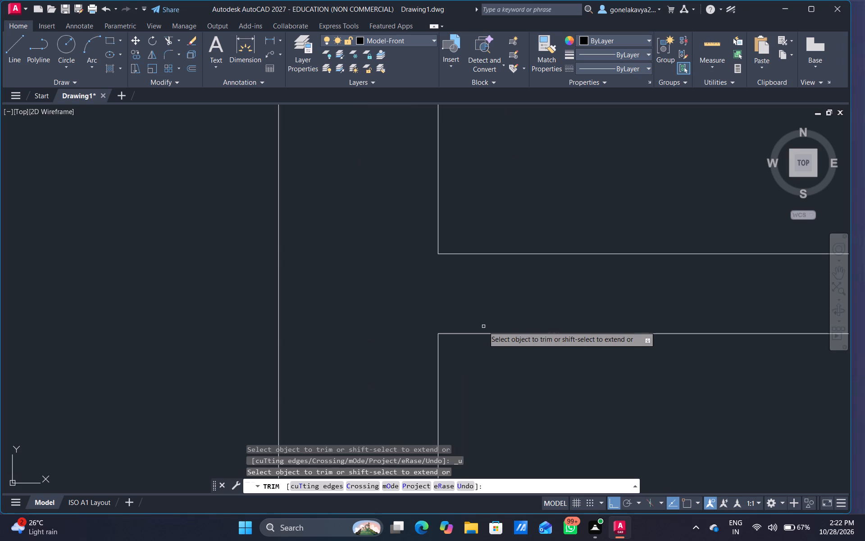
Trim both central vertical partition lines between the middle and lower horizontal partitions.
scroll(505, 293, "down", 5)
middle_click_drag(561, 279, 272, 305)
scroll(520, 313, "down", 1)
scroll(272, 305, "down", 1)
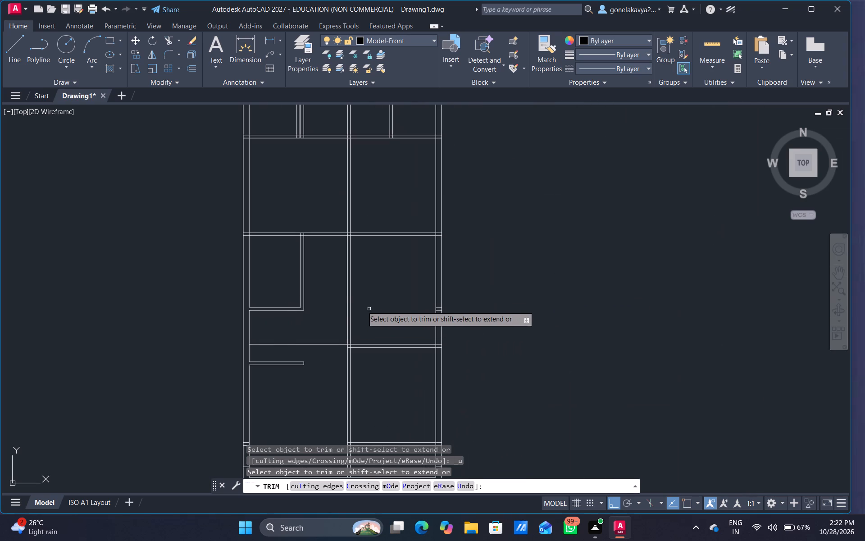
left_click_drag(340, 293, 359, 293)
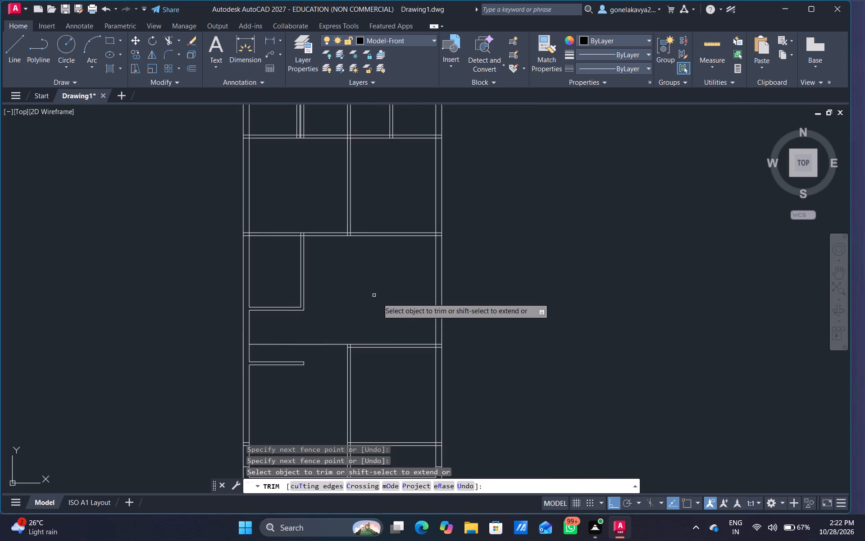
Trim the lower horizontal partition's lines across the right wall's thickness, and the wall's inner line between them.
scroll(440, 356, "up", 5)
middle_click_drag(420, 326, 422, 326)
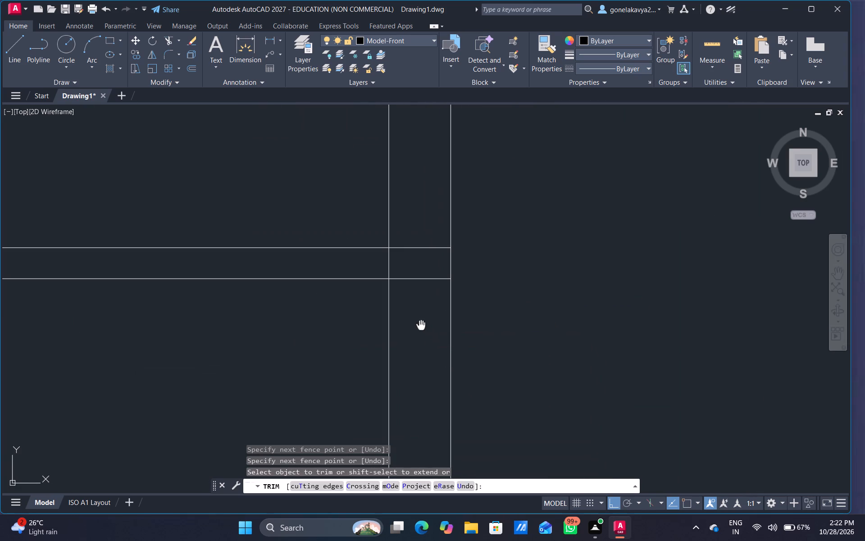
middle_click_drag(422, 326, 444, 401)
scroll(429, 353, "up", 2)
left_click_drag(360, 335, 404, 322)
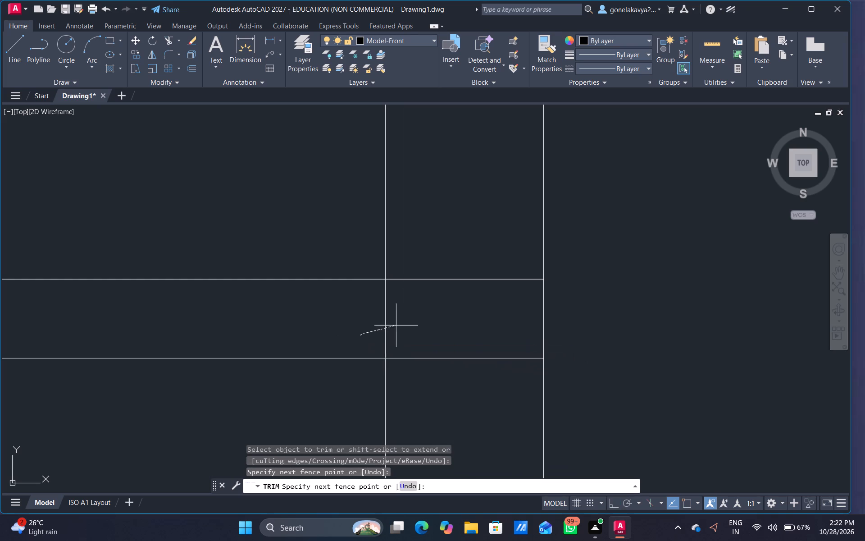
left_click_drag(404, 322, 467, 471)
scroll(485, 375, "down", 5)
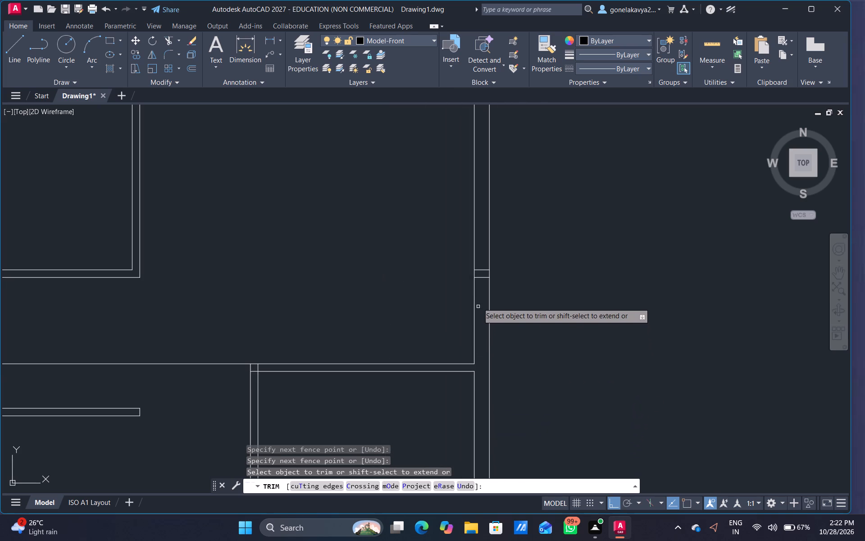
Trim the two short leftover lines across the right wall's thickness, level with the small left room's bottom partition.
scroll(483, 283, "up", 3)
middle_click_drag(484, 272, 490, 358)
left_click_drag(490, 364, 484, 292)
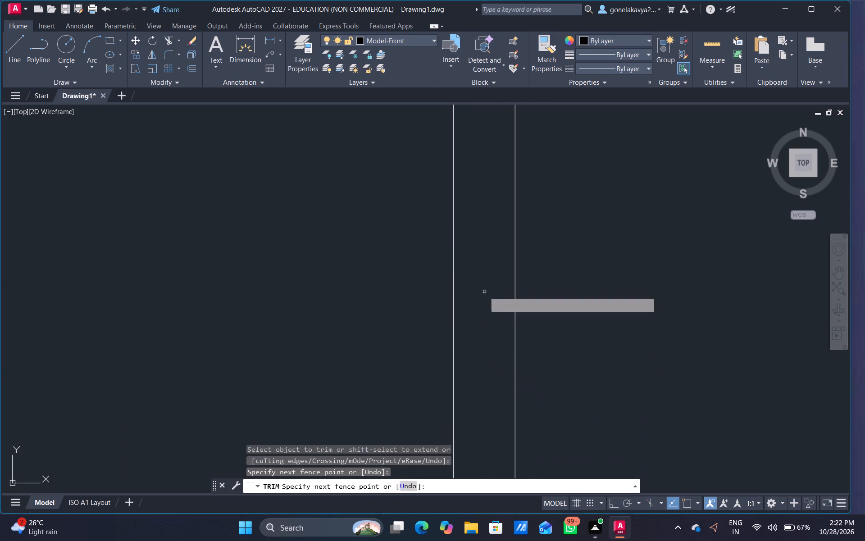
Trim the middle horizontal partition's lines across the right wall's thickness, and the wall's inner line between them.
scroll(484, 292, "down", 5)
middle_click_drag(465, 288, 461, 402)
scroll(469, 340, "up", 6)
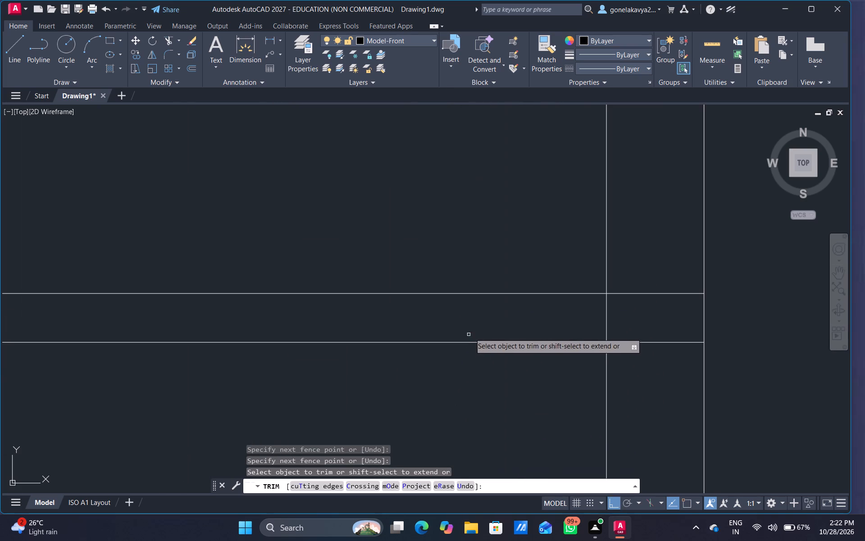
left_click_drag(577, 321, 658, 388)
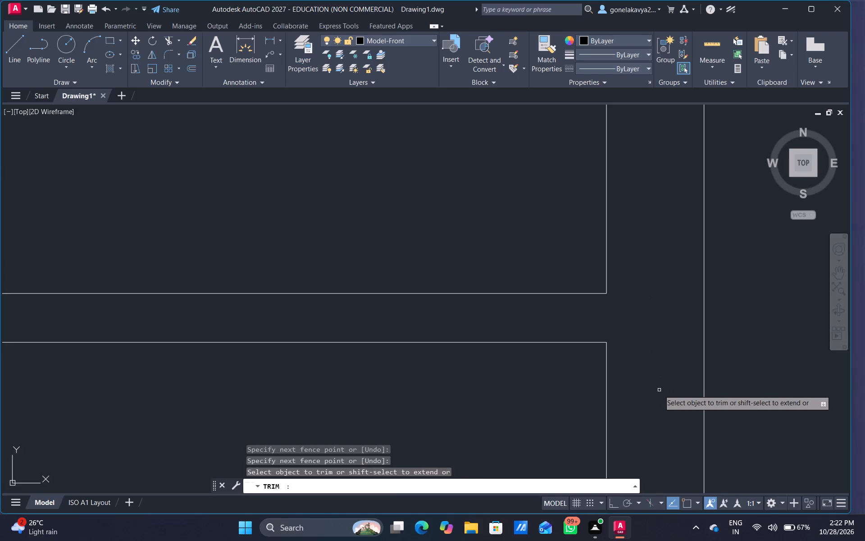
Trim the upper horizontal partition's lines across the right wall's thickness, and the wall's inner line between them.
scroll(659, 387, "down", 5)
middle_click_drag(607, 266, 441, 462)
scroll(457, 424, "up", 1)
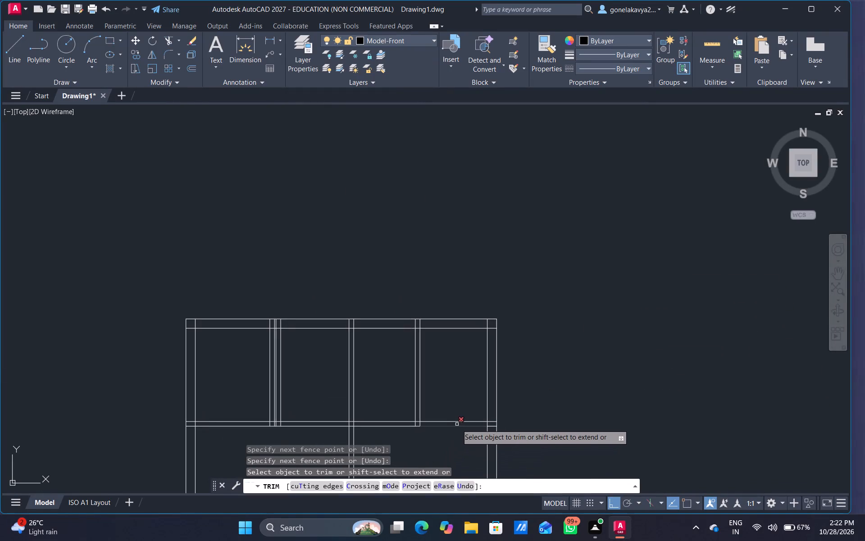
scroll(457, 424, "up", 3)
middle_click_drag(462, 424, 405, 183)
scroll(405, 184, "up", 1)
middle_click_drag(679, 192, 487, 243)
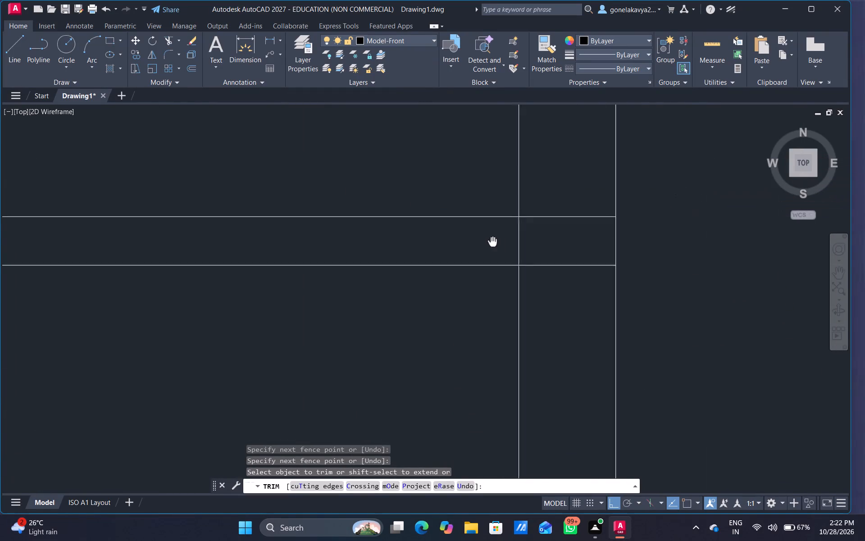
middle_click_drag(487, 243, 428, 279)
scroll(422, 280, "up", 2)
left_click_drag(420, 281, 602, 137)
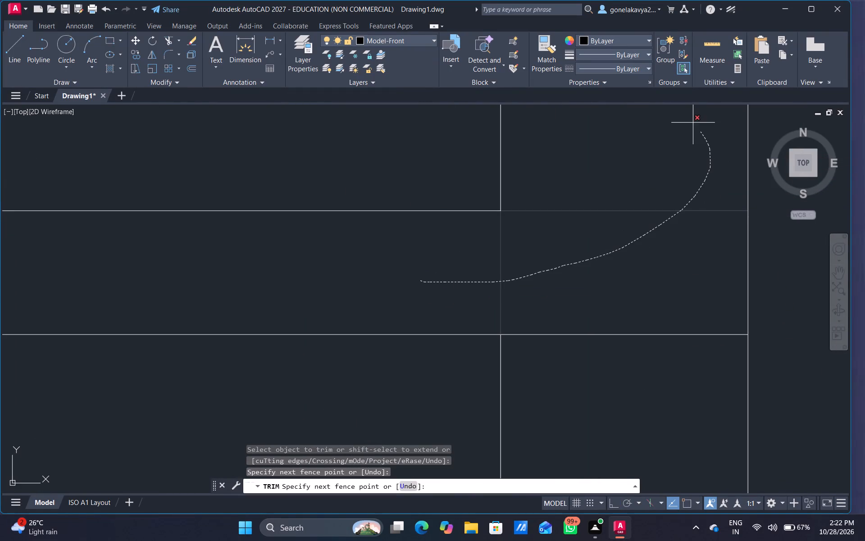
left_click_drag(602, 137, 632, 369)
scroll(631, 355, "down", 5)
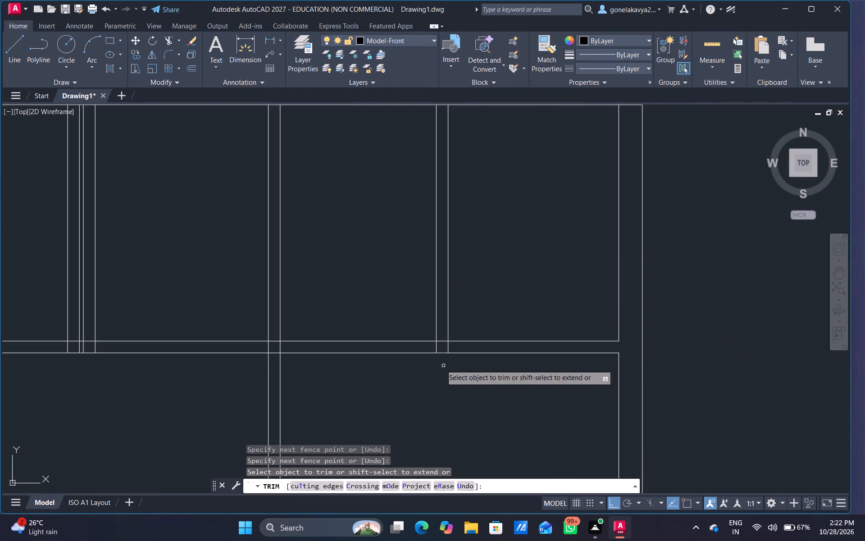
Trim both central vertical partition lines out of the top row of rooms, above the upper horizontal partition.
scroll(426, 358, "up", 3)
scroll(496, 374, "down", 5)
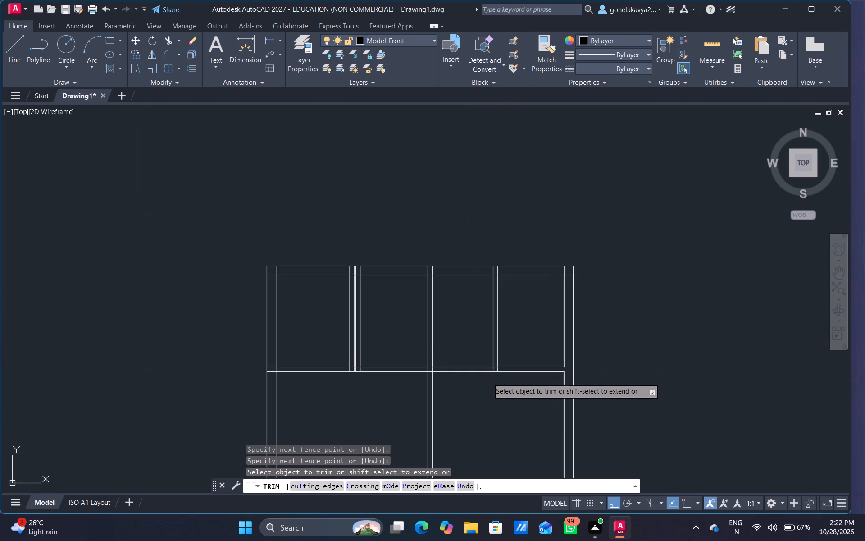
middle_click_drag(469, 330, 477, 281)
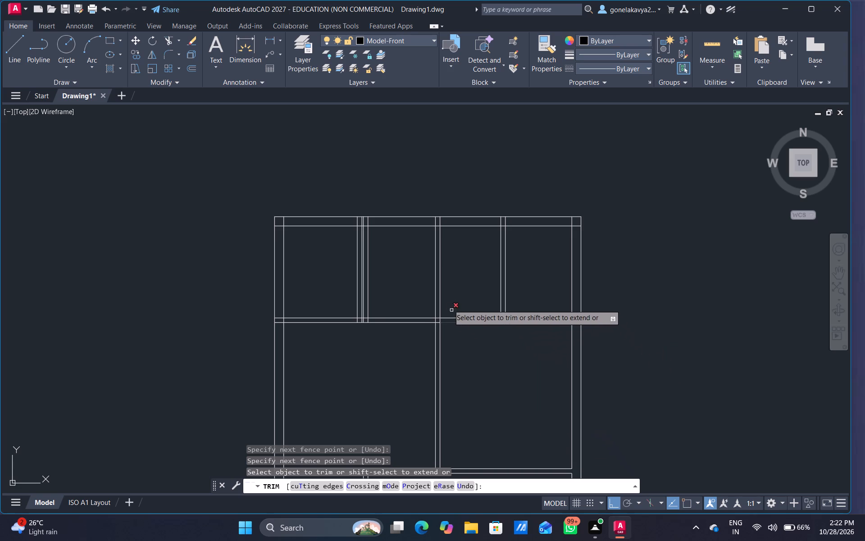
scroll(424, 291, "up", 3)
left_click_drag(423, 290, 558, 287)
scroll(560, 287, "down", 3)
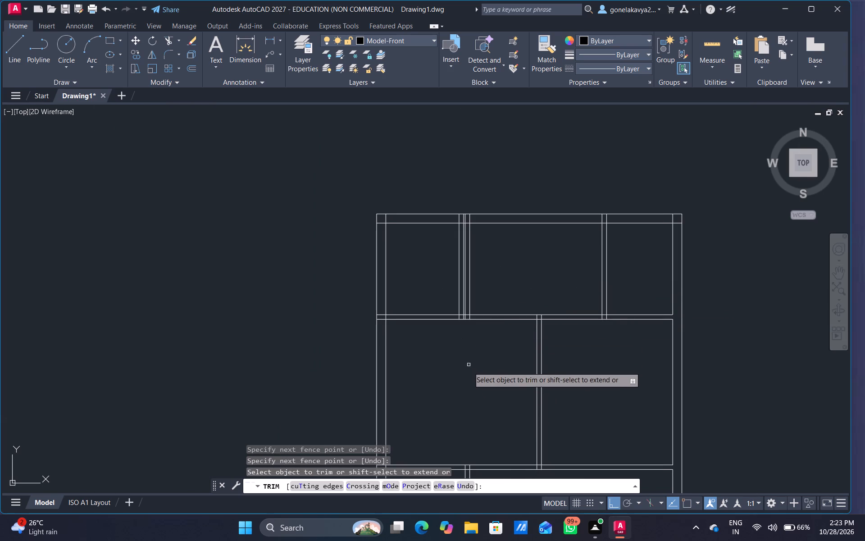
Trim away the two extra vertical lines beside the top-left room's partition, leaving a single pair, and end the Trim command.
middle_click_drag(488, 378, 478, 281)
scroll(479, 281, "down", 1)
scroll(460, 240, "up", 2)
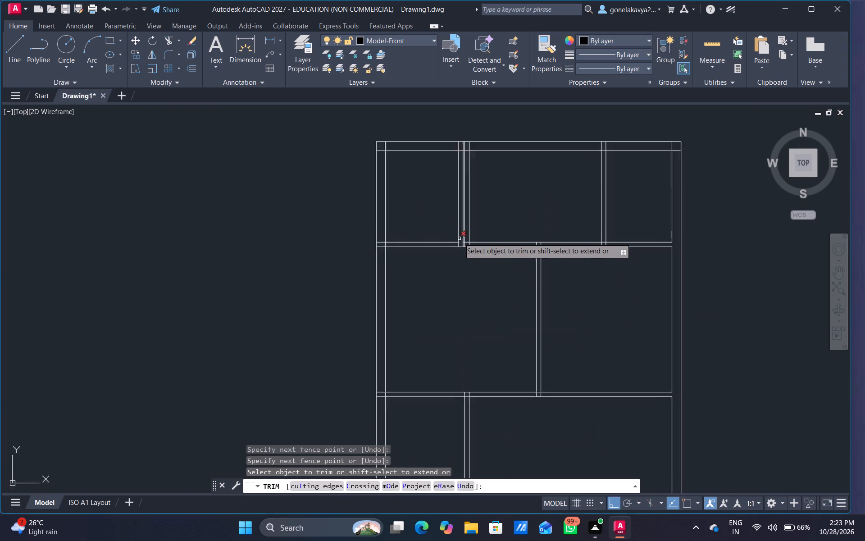
scroll(459, 238, "up", 4)
left_click_drag(501, 286, 560, 296)
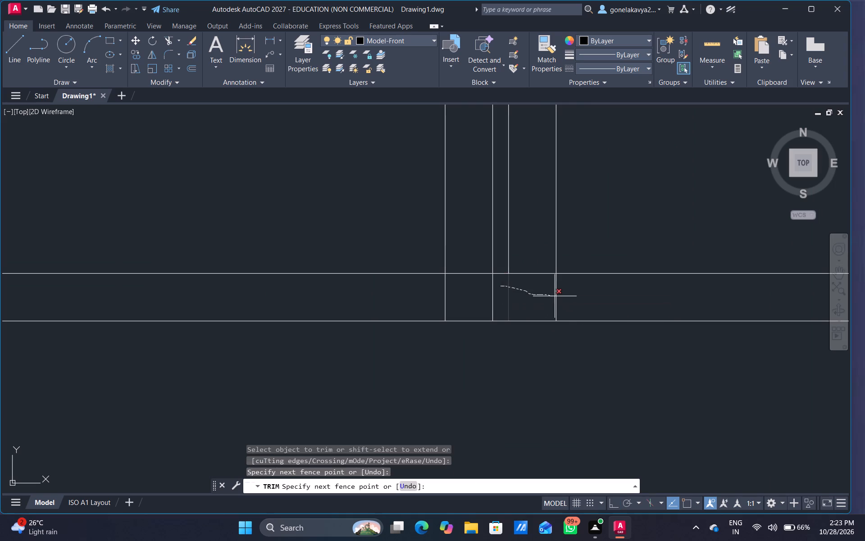
left_click_drag(560, 296, 565, 296)
left_click(509, 254)
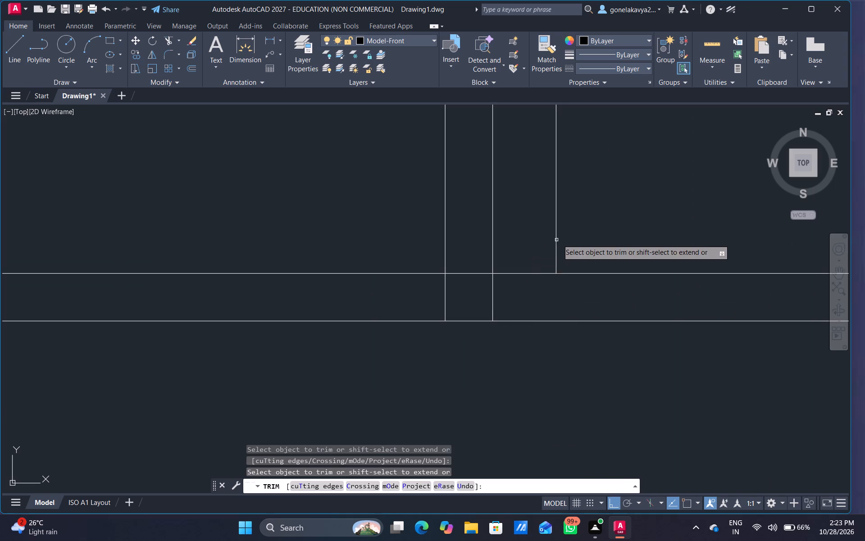
left_click(558, 239)
scroll(555, 228, "down", 3)
middle_click_drag(562, 207, 505, 364)
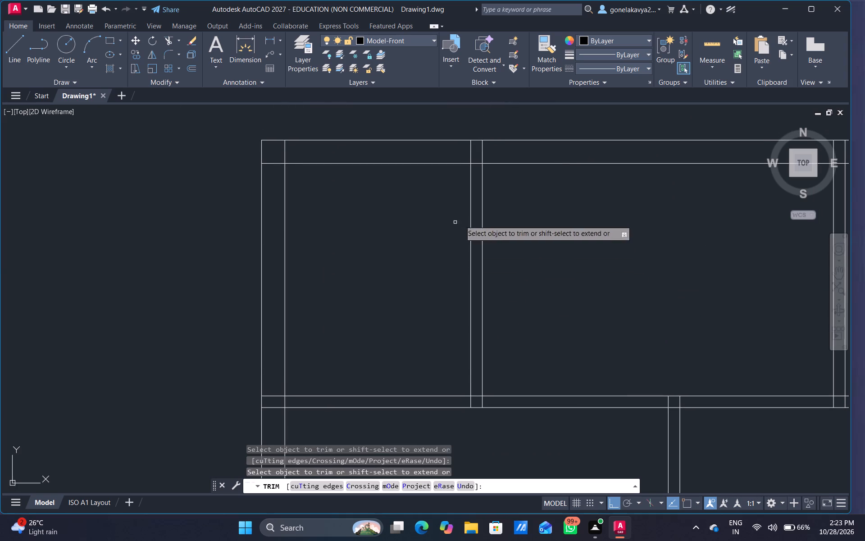
scroll(499, 239, "down", 2)
middle_click_drag(501, 314, 474, 147)
scroll(551, 426, "down", 1)
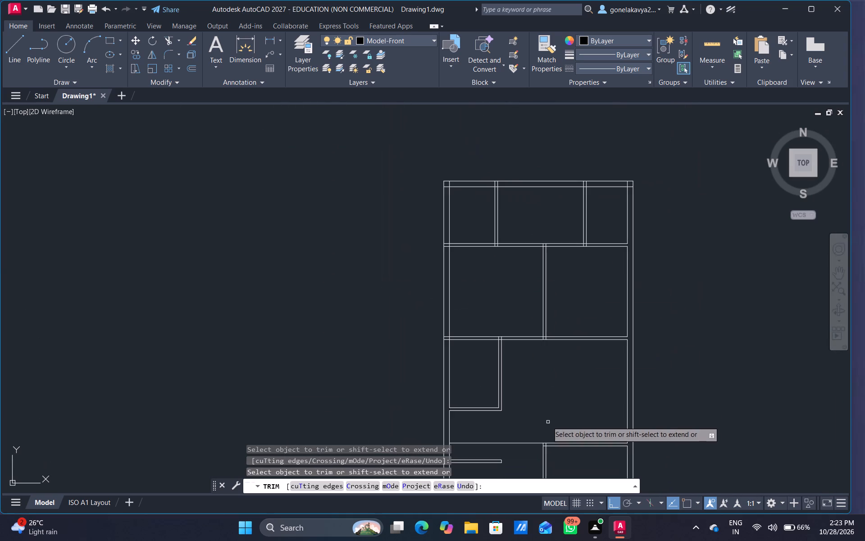
middle_click_drag(545, 413, 536, 269)
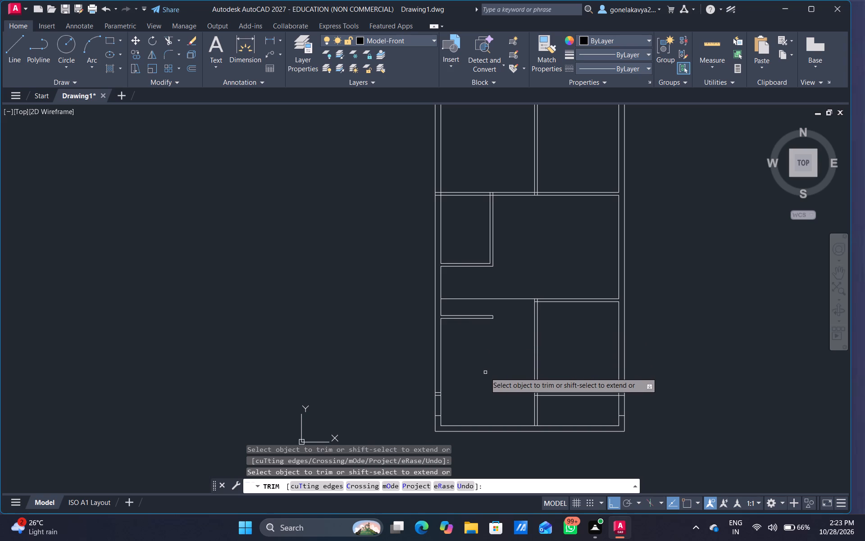
key("Escape")
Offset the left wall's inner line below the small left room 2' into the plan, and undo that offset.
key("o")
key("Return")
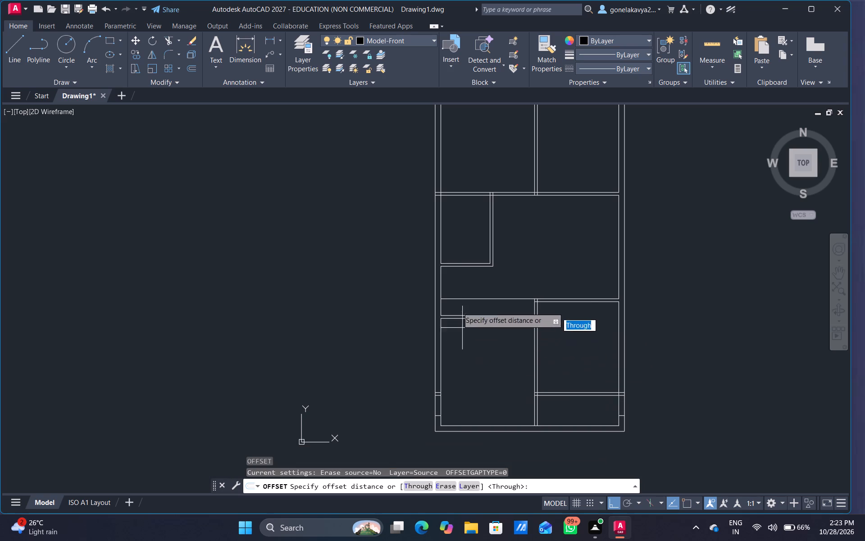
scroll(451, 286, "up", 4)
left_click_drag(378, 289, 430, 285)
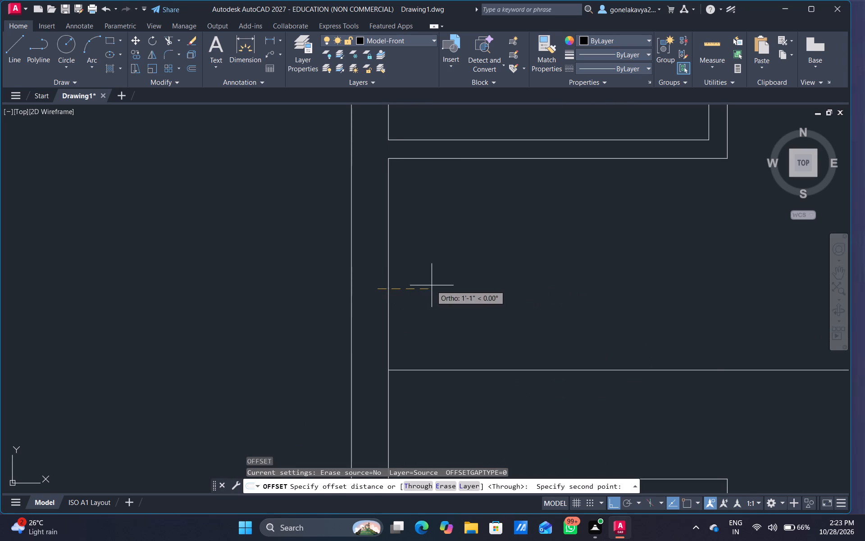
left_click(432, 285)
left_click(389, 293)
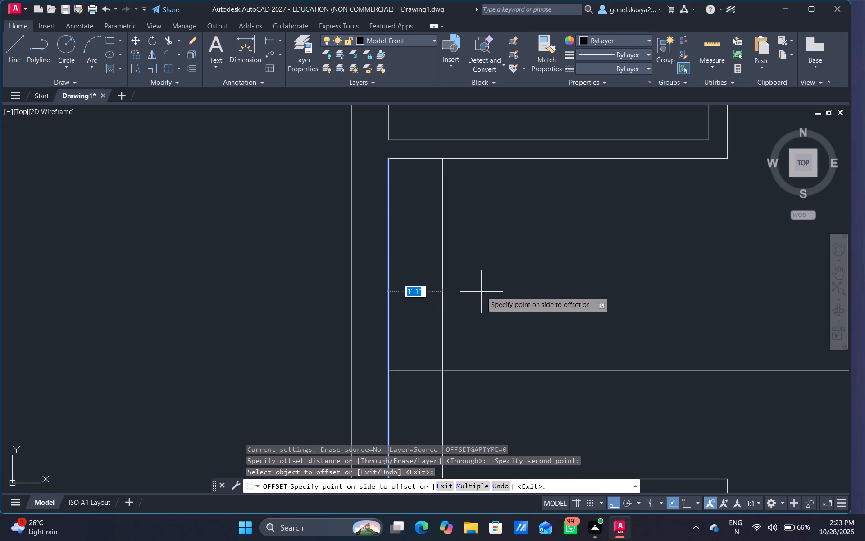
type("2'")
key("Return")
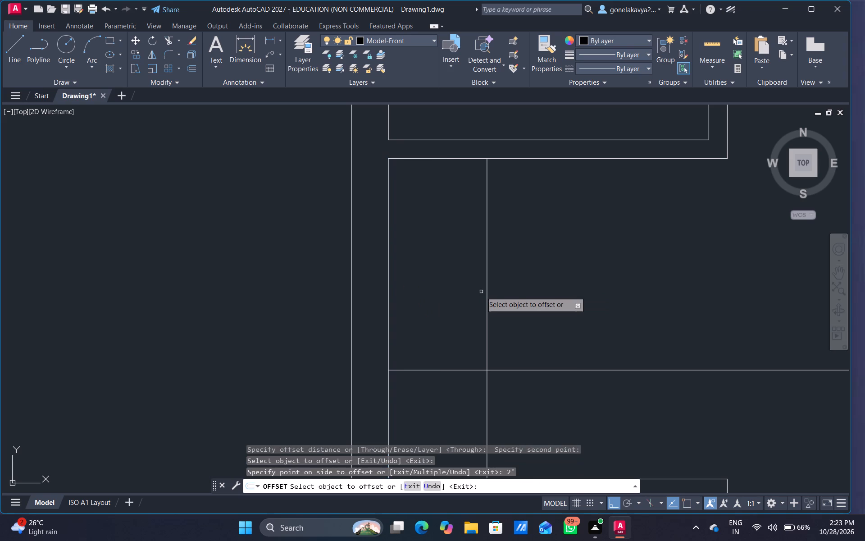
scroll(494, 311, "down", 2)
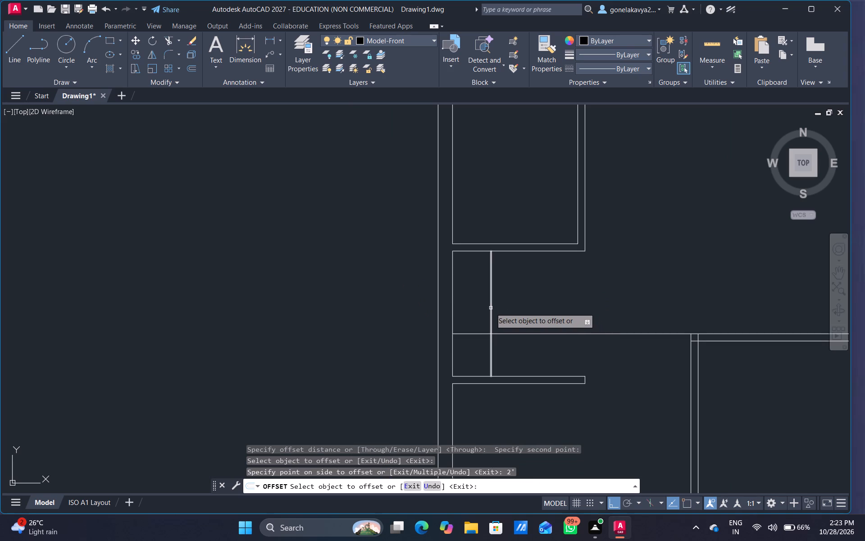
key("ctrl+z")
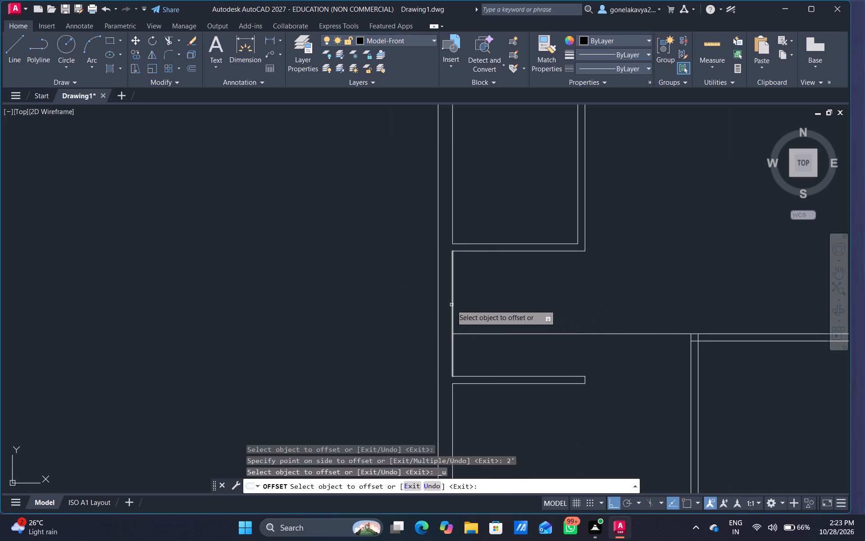
Offset the left wall's inner line below the small left room 3' inward, and offset that new line another 10".
left_click(451, 305)
left_click(451, 316)
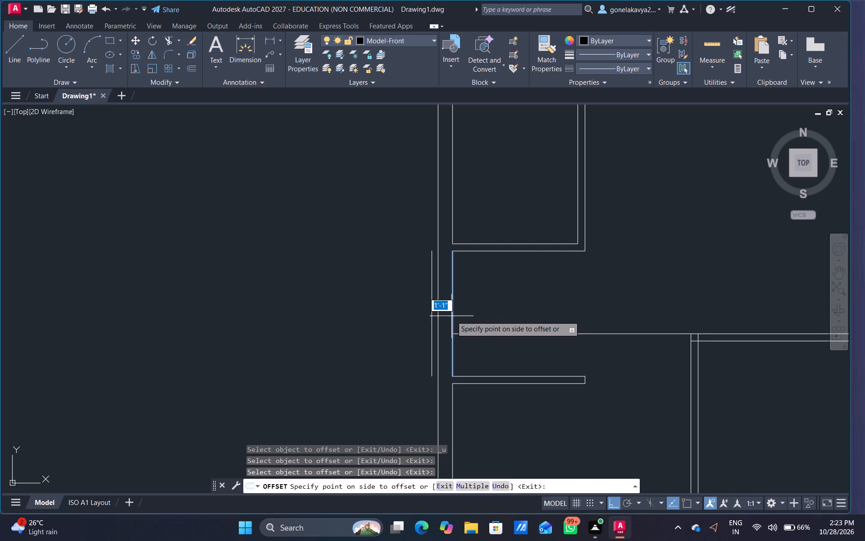
type("3'")
key("Return")
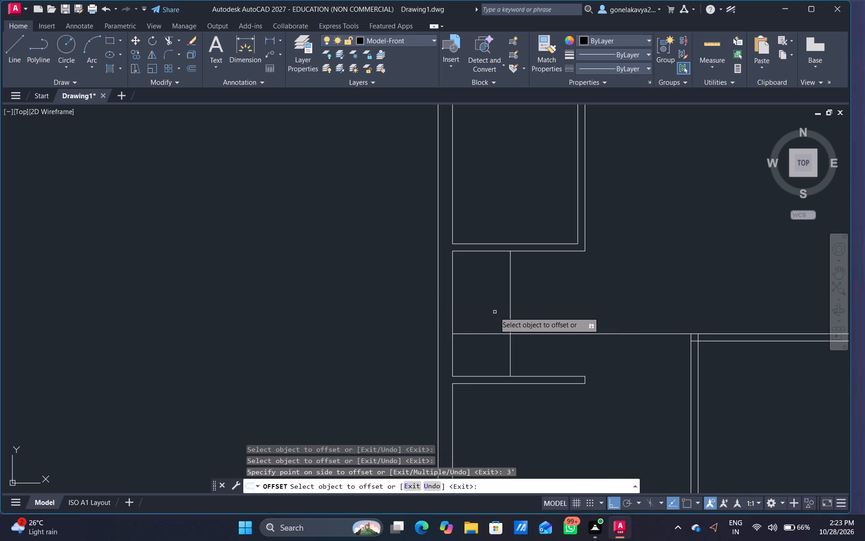
left_click(510, 310)
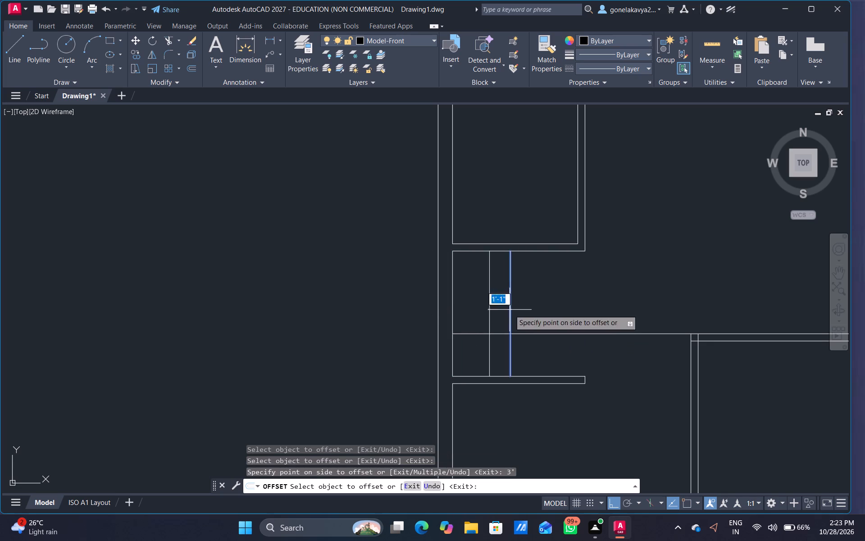
type("10\"")
key("Return")
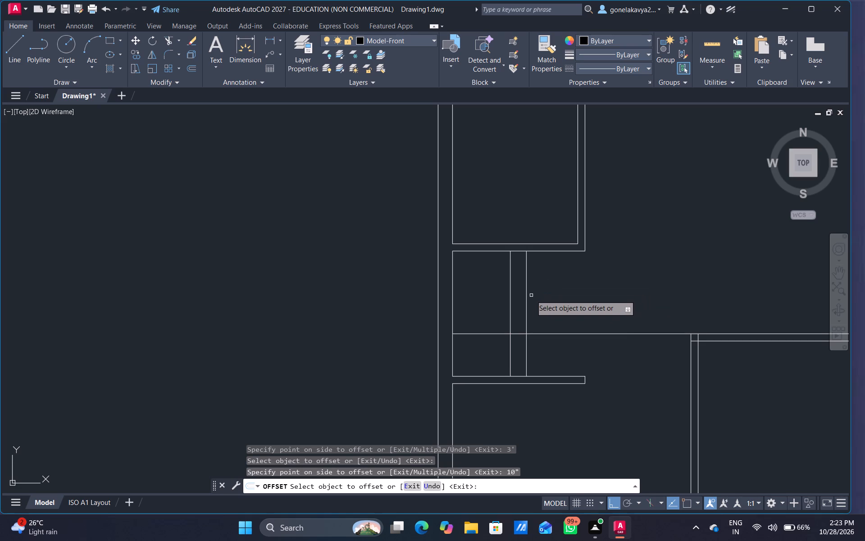
Offset the newest vertical line in the left passage four successive times at 10" each, away from the left wall, as stair treads.
left_click(527, 303)
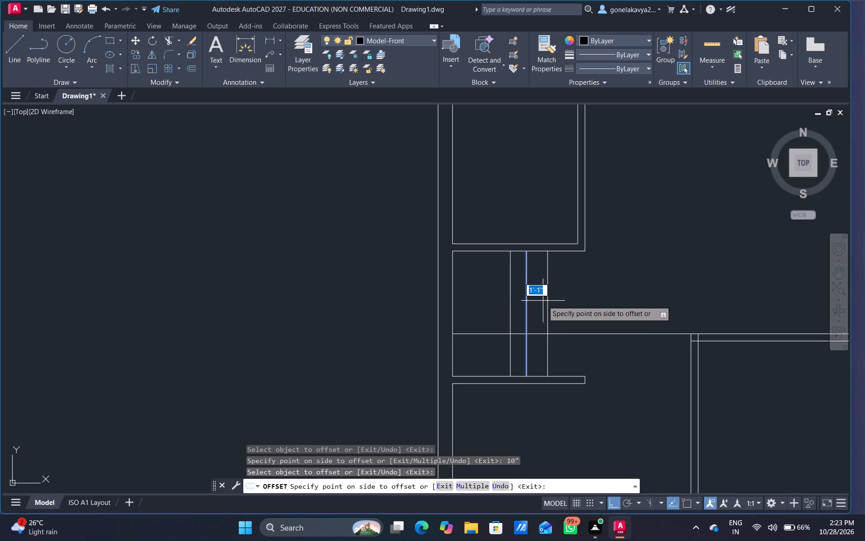
type("10")
key("shift+quotedbl")
key("Return")
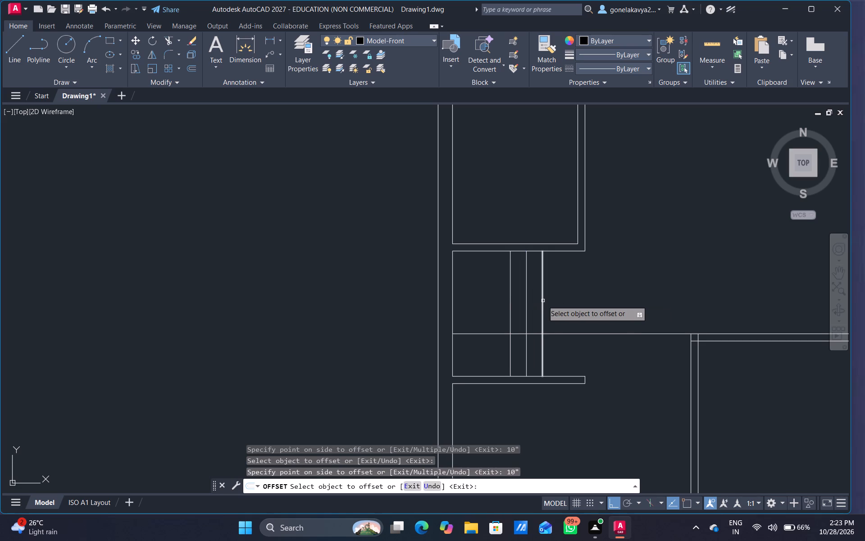
left_click(543, 301)
type("10\"")
key("Return")
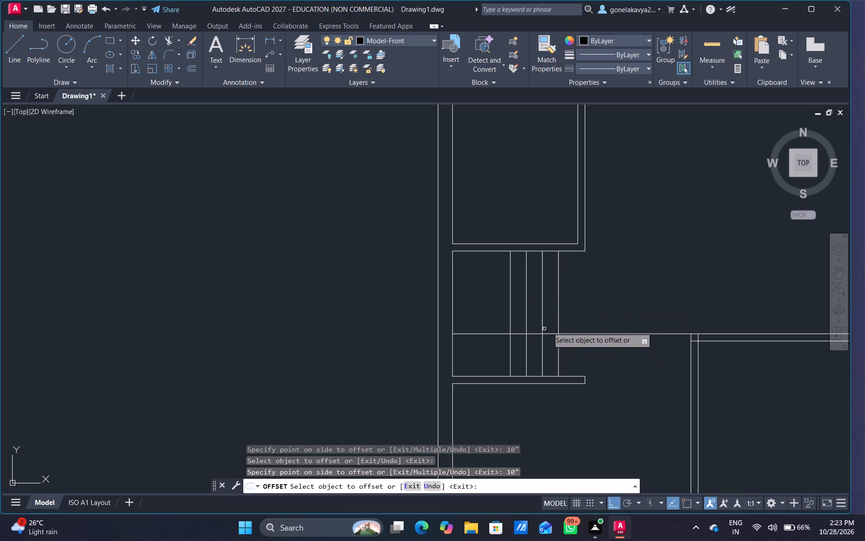
left_click(560, 316)
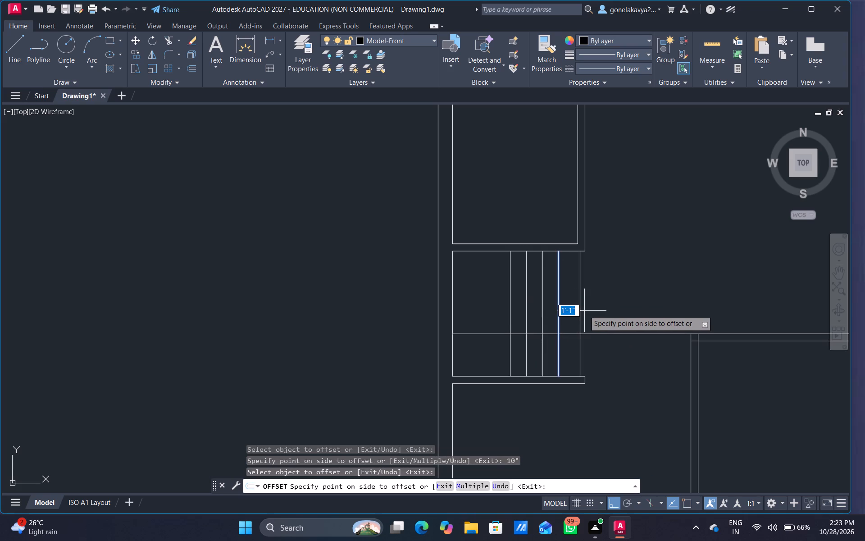
type("10\"")
key("Return")
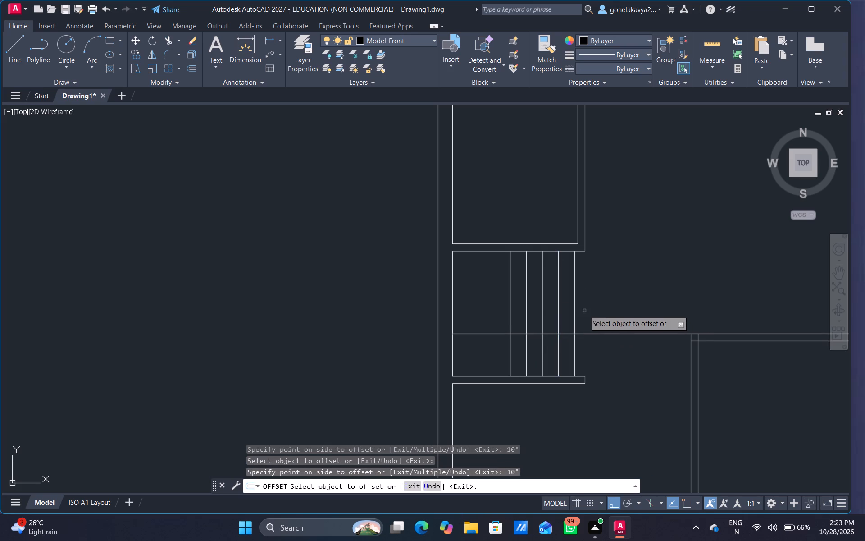
left_click(575, 304)
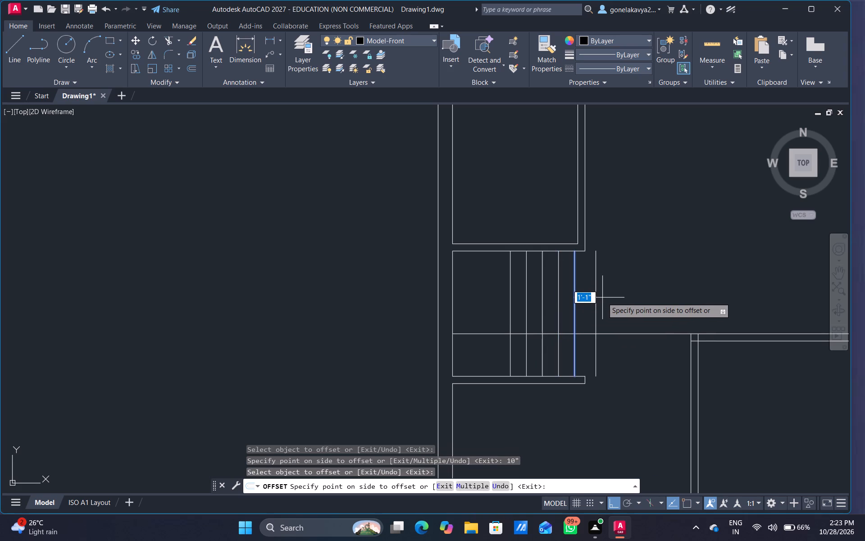
type("10\"")
key("Return")
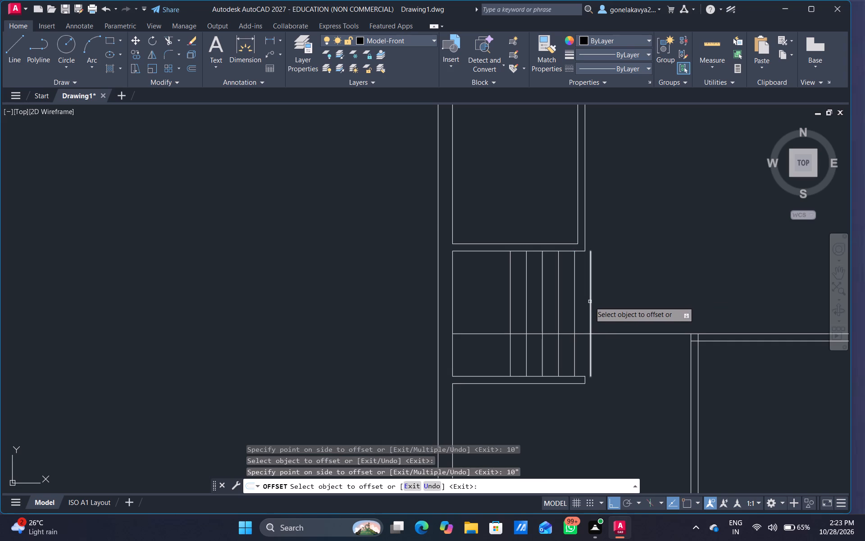
Add four more stair tread lines by successively offsetting the outermost tread 10" beyond the short partition's end.
left_click(592, 302)
left_click(592, 305)
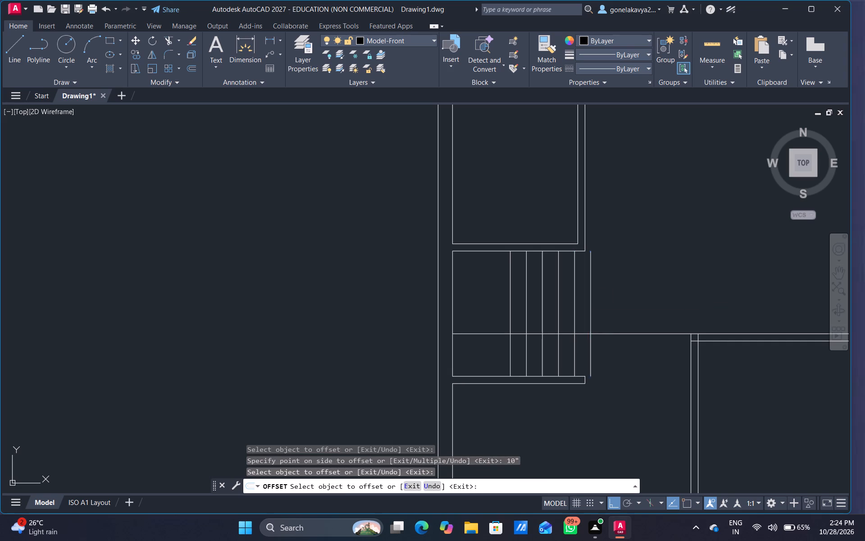
type("10\"")
key("Return")
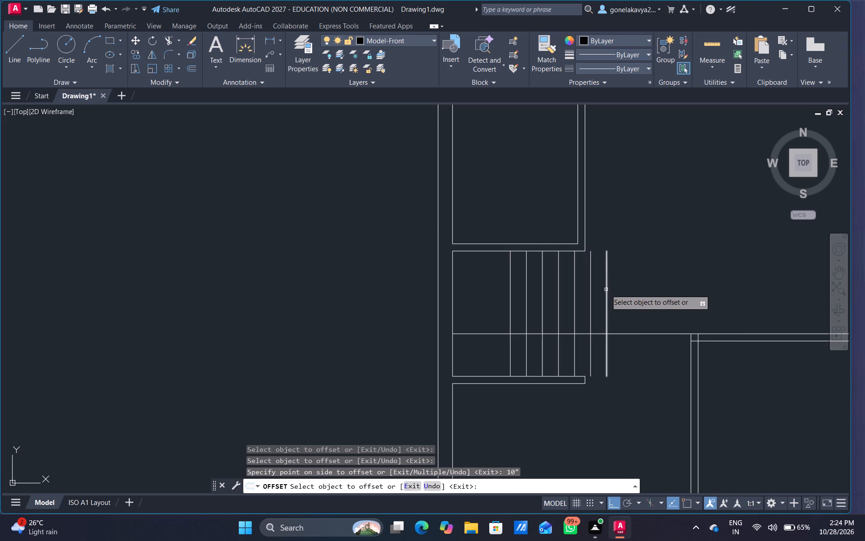
left_click(606, 289)
type("10\"")
key("Return")
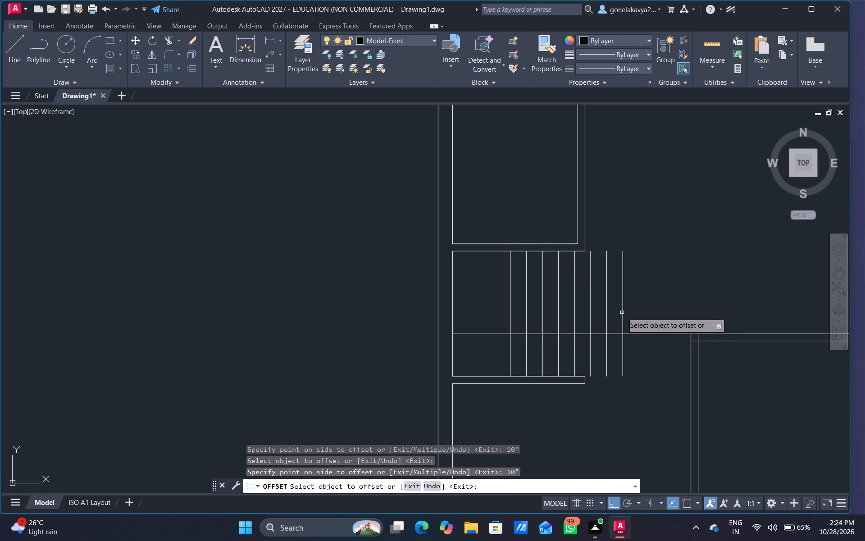
left_click(622, 312)
type("10\"")
key("Return")
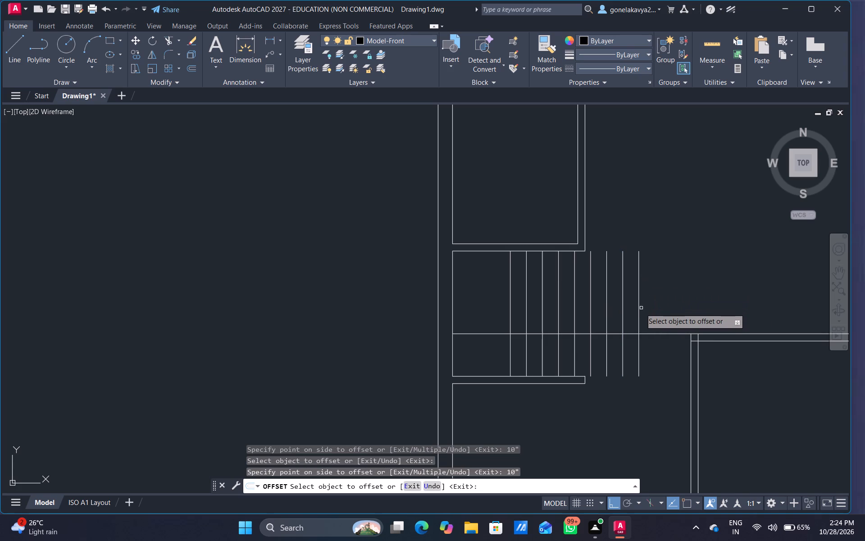
left_click(641, 308)
left_click(638, 309)
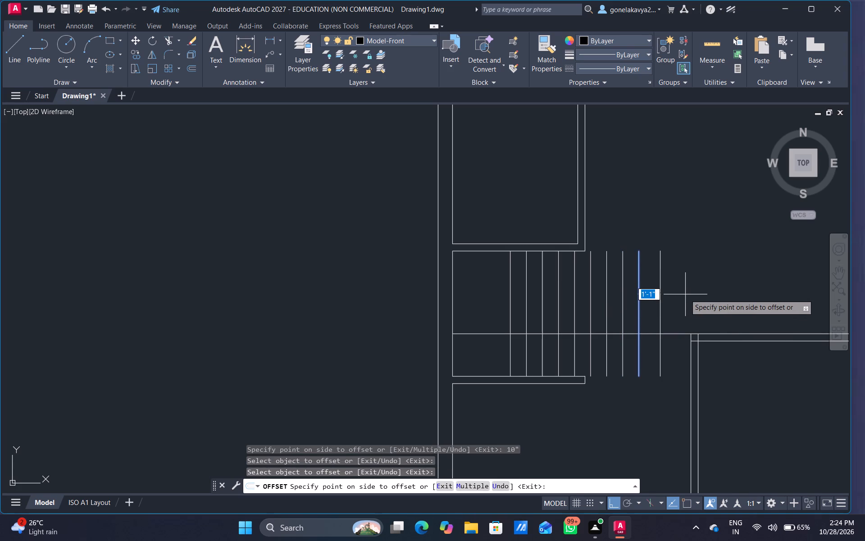
type("10\"")
key("Return")
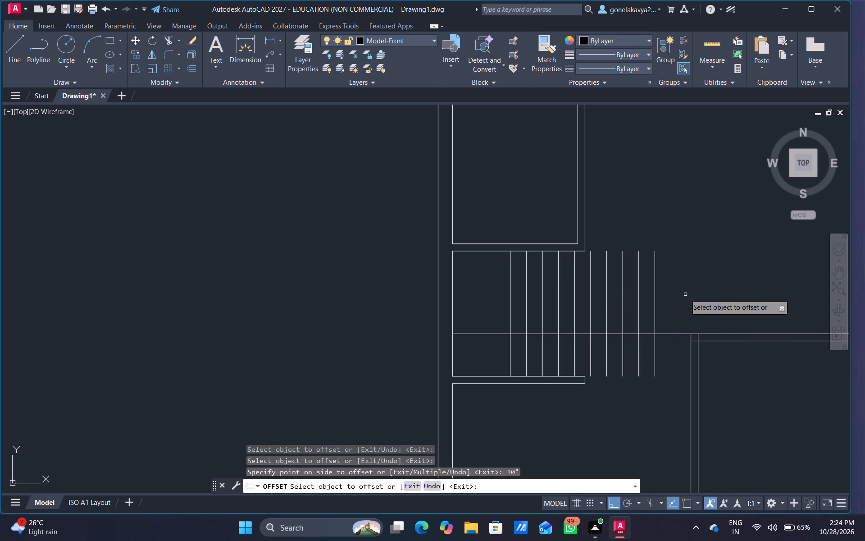
Offset the outermost tread line three more successive times at 10" each and end the Offset command.
left_click(656, 318)
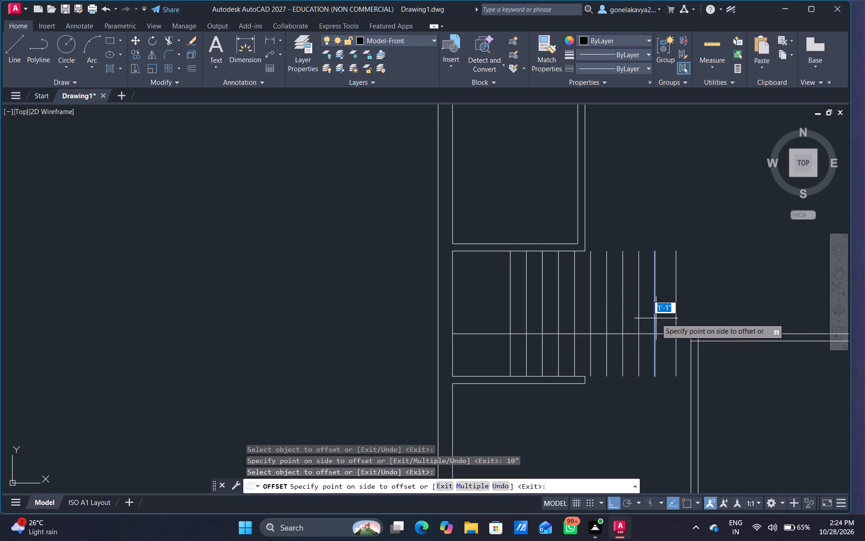
type("10\"")
key("Return")
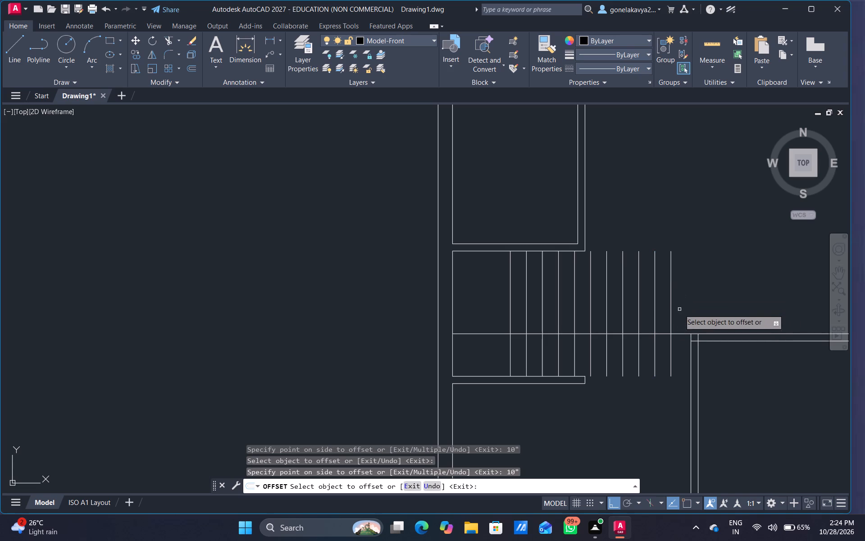
left_click(671, 310)
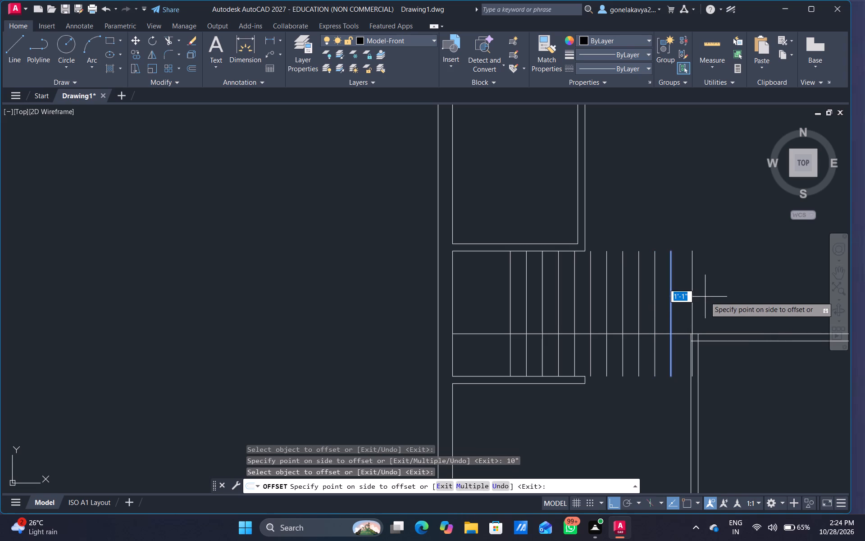
type("10\"")
key("Return")
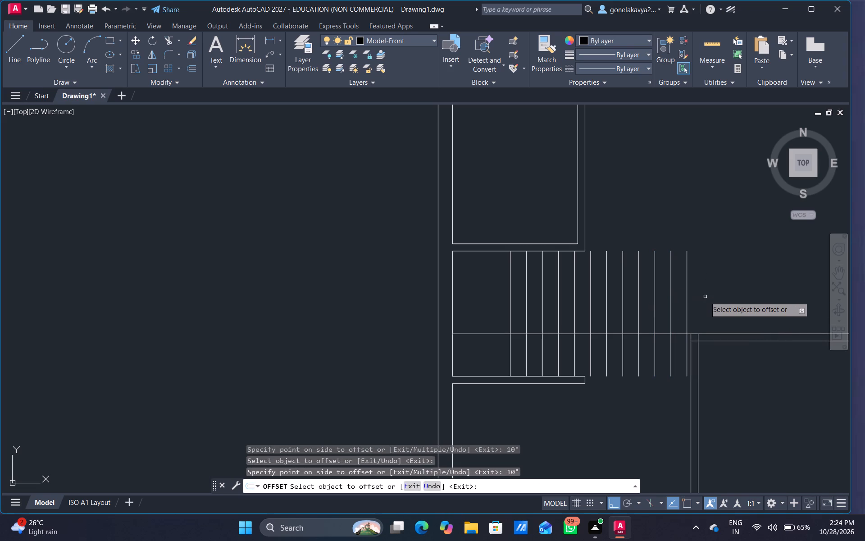
left_click(688, 303)
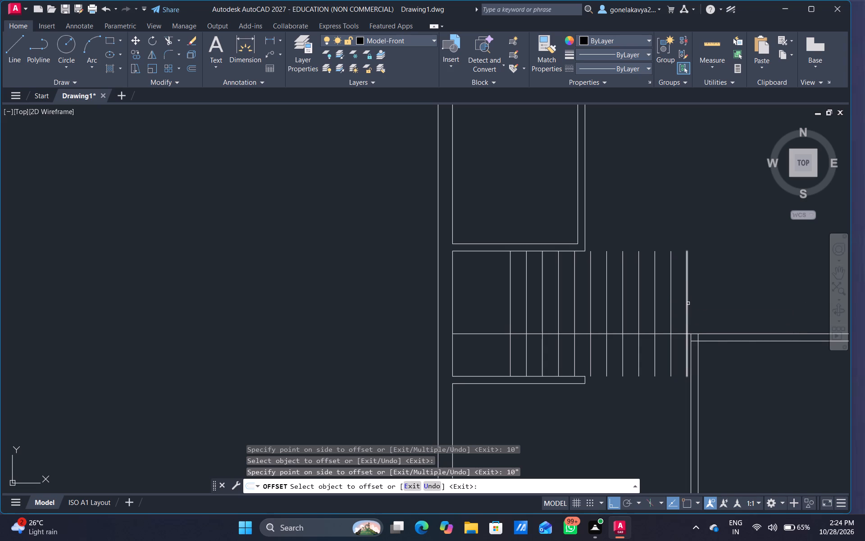
type("10\"")
key("Return")
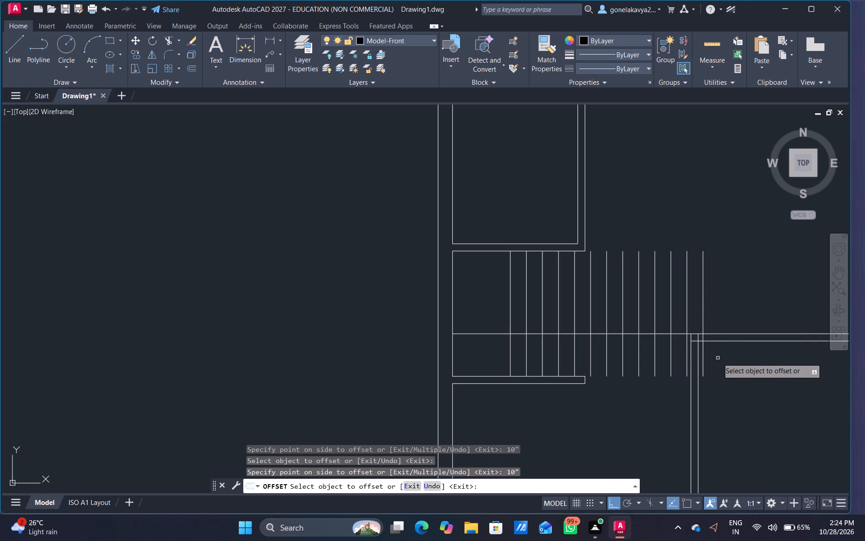
key("Escape")
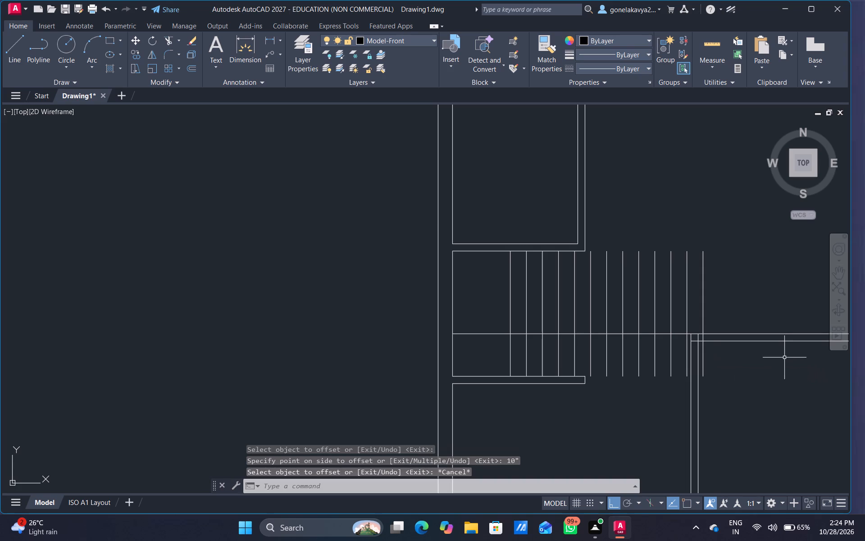
Extend the horizontal line along the top of the stairs to the first two tread lines beyond the small room's corner.
type("tr")
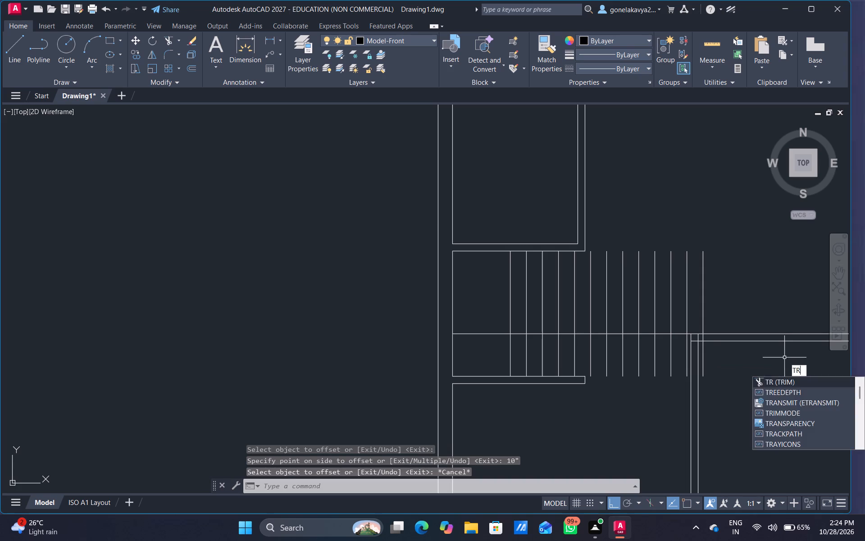
key("Escape")
type("ex")
key("space")
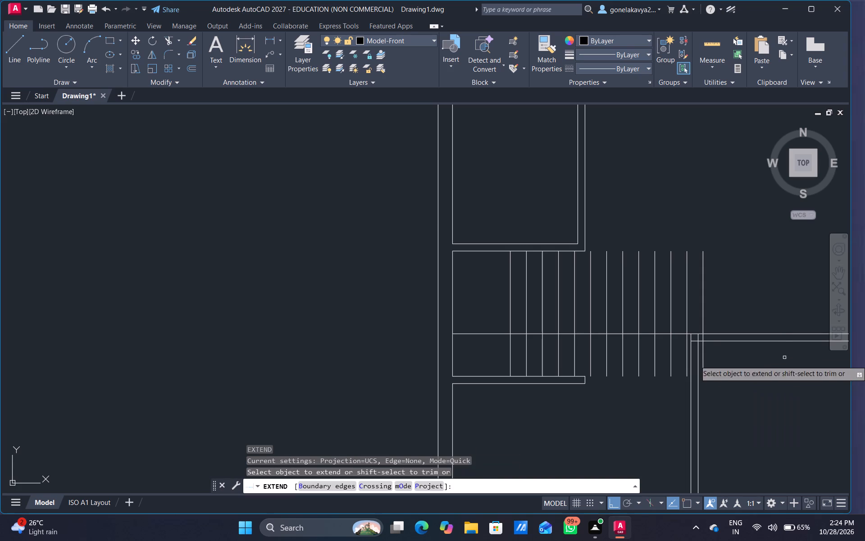
scroll(576, 250, "up", 4)
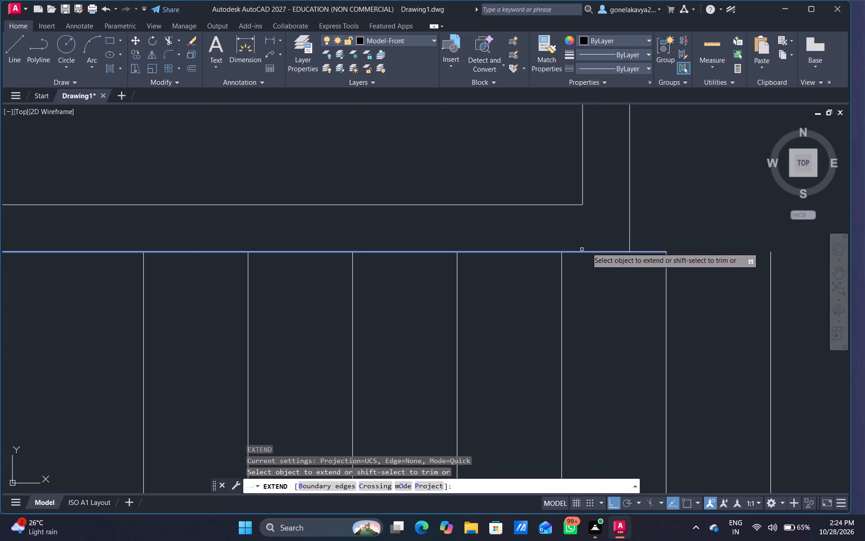
left_click_drag(592, 243, 608, 281)
left_click_drag(649, 238, 648, 291)
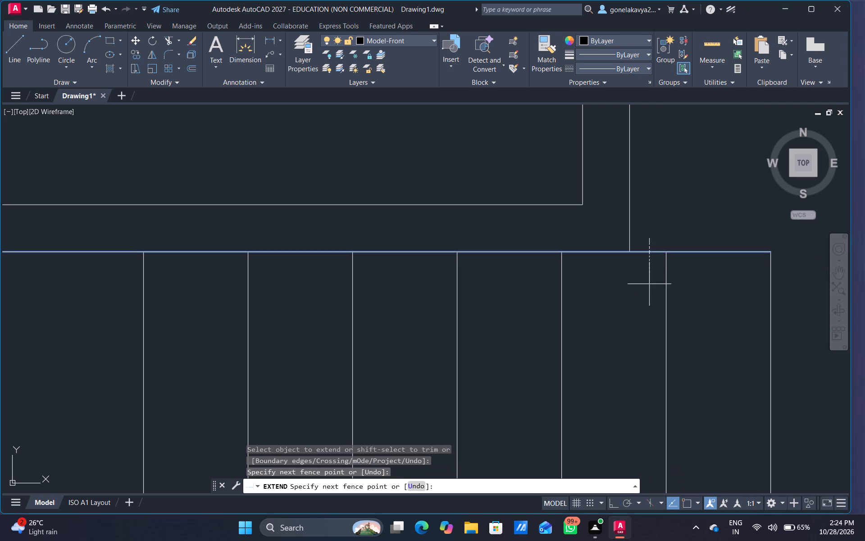
left_click_drag(648, 291, 646, 300)
left_click_drag(699, 208, 687, 380)
Extend the stairs' top horizontal line tread by tread up to the outermost tread line, and end the Extend command.
scroll(714, 341, "down", 3)
middle_click_drag(714, 341, 450, 294)
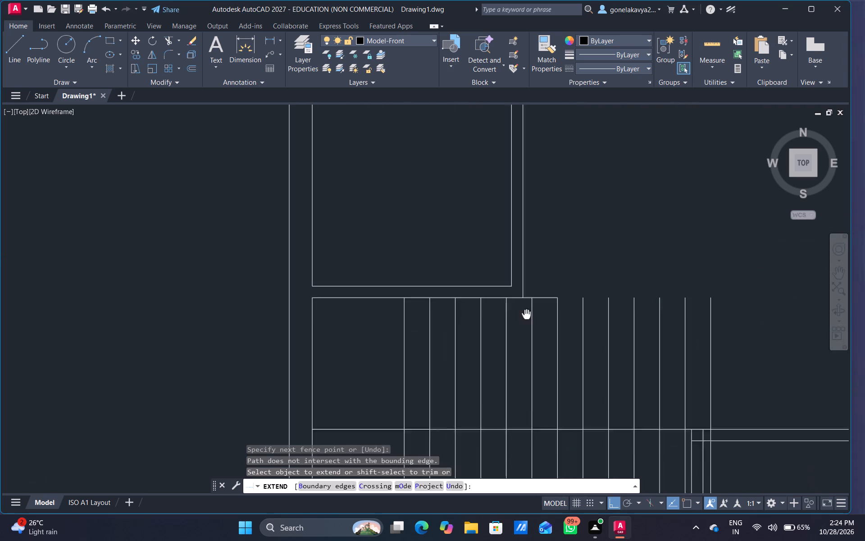
middle_click_drag(450, 294, 449, 294)
left_click_drag(455, 272, 460, 289)
left_click(476, 270)
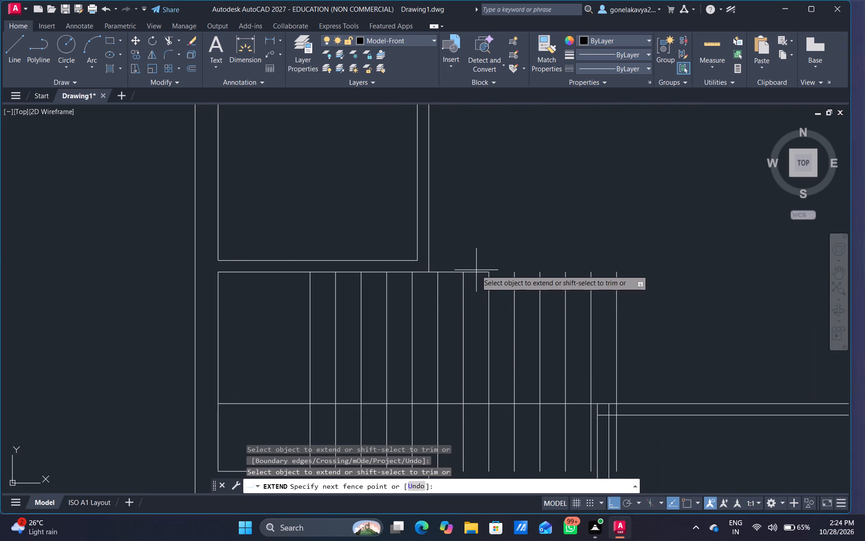
left_click_drag(480, 275, 484, 283)
left_click_drag(505, 262, 509, 300)
left_click_drag(536, 260, 538, 270)
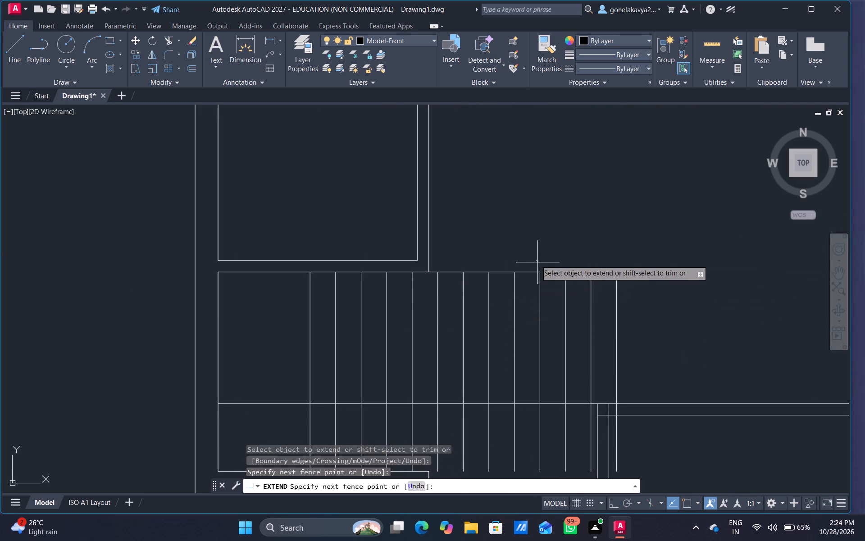
left_click_drag(538, 270, 532, 312)
left_click_drag(553, 247, 546, 346)
left_click_drag(579, 244, 571, 337)
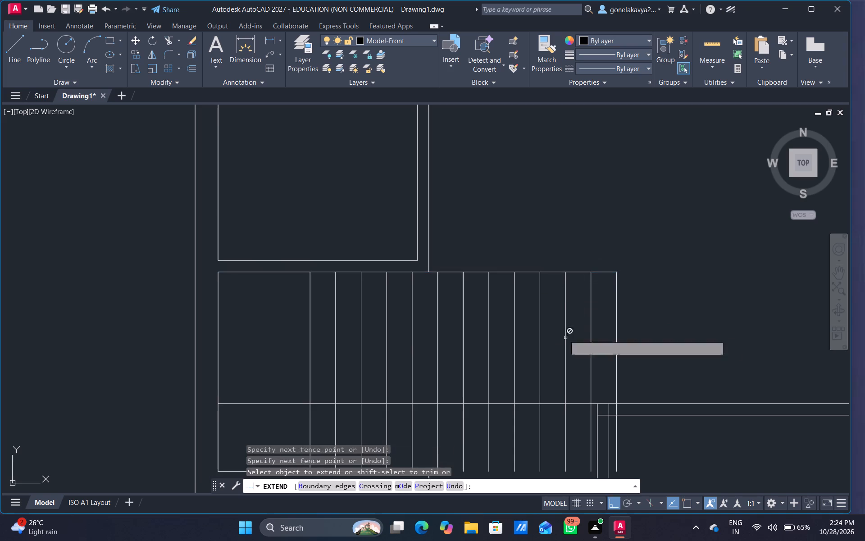
scroll(576, 248, "down", 1)
middle_click_drag(579, 290, 583, 211)
scroll(499, 295, "up", 1)
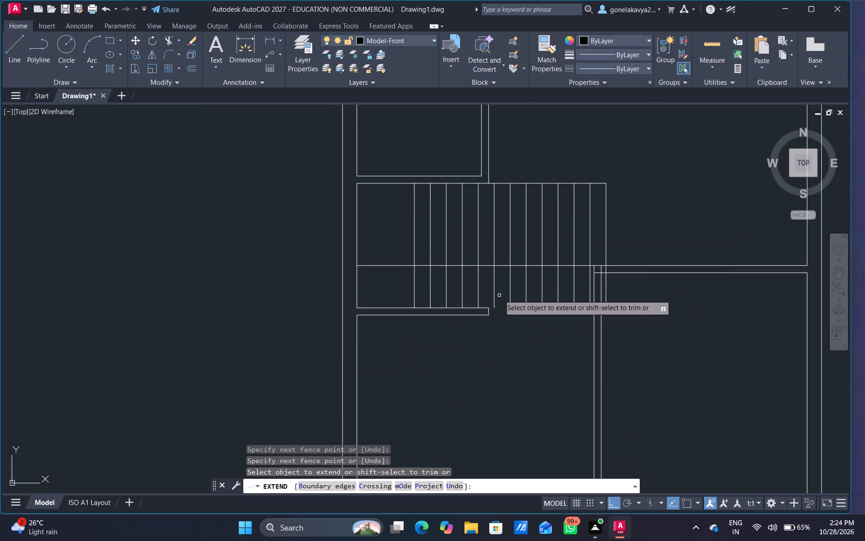
scroll(499, 295, "up", 1)
key("Escape")
key("Escape")
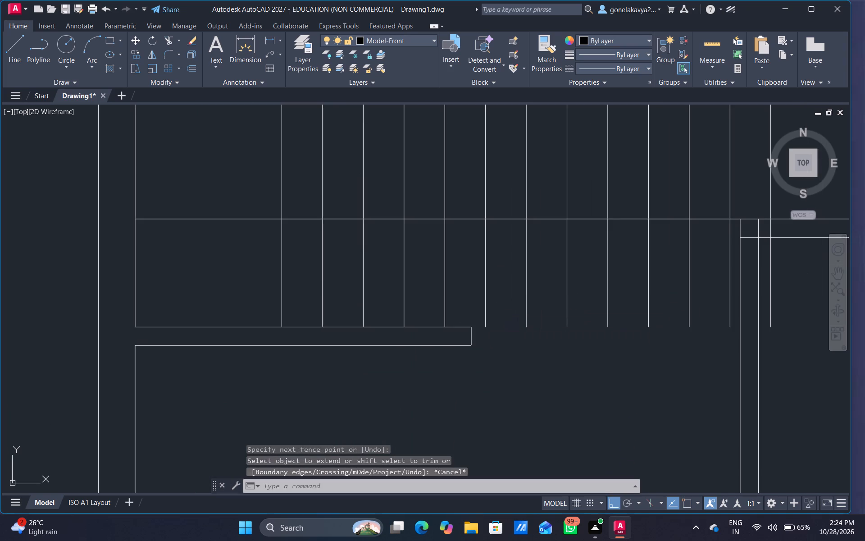
Trim the lower portions of all tread lines beyond the short partition's end, including the outermost tread's overhang below the wall.
type("tr")
key("space")
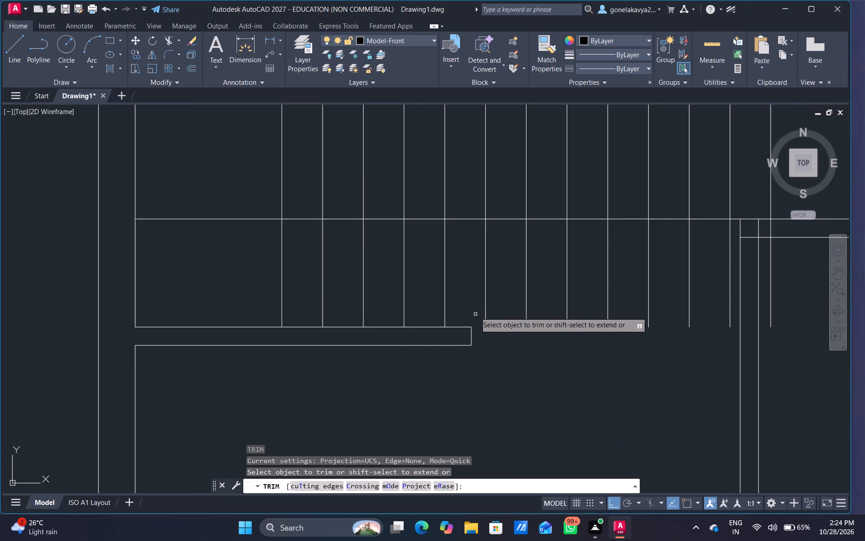
left_click_drag(475, 304, 737, 298)
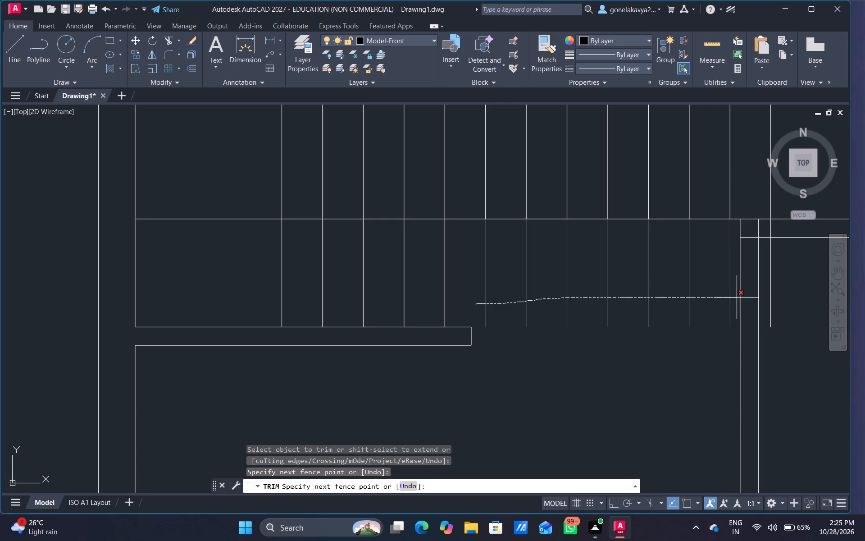
left_click_drag(737, 298, 738, 298)
scroll(697, 300, "down", 1)
middle_click_drag(698, 299, 610, 320)
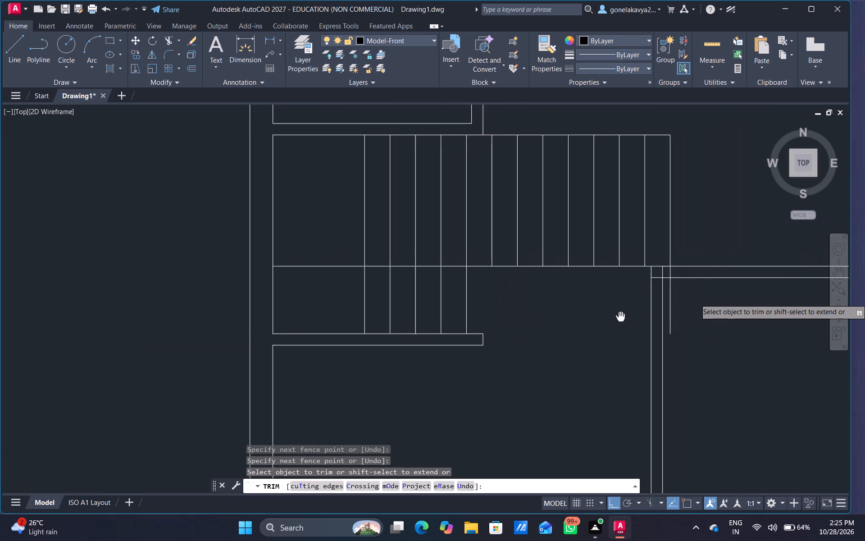
middle_click_drag(610, 320, 607, 321)
left_click(653, 313)
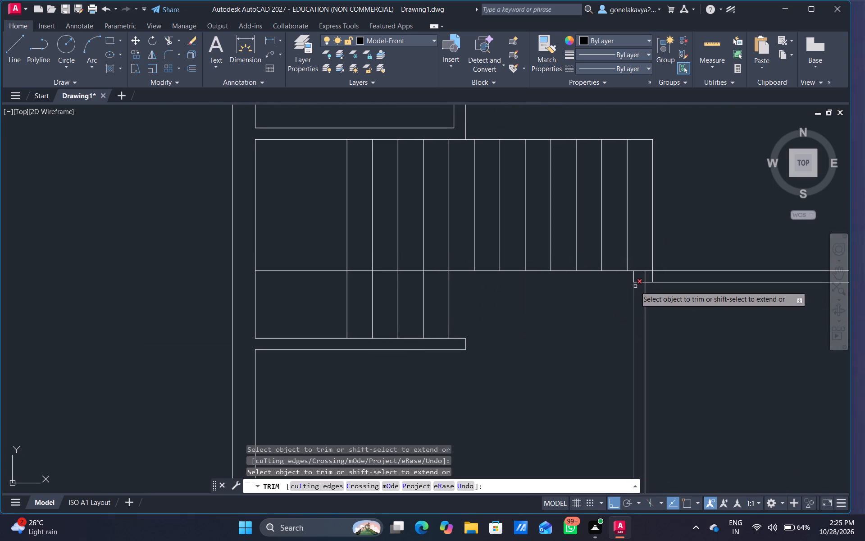
Trim the crossing inner wall line ends to clean up the room corner beneath the stairs' outer end.
scroll(635, 286, "up", 4)
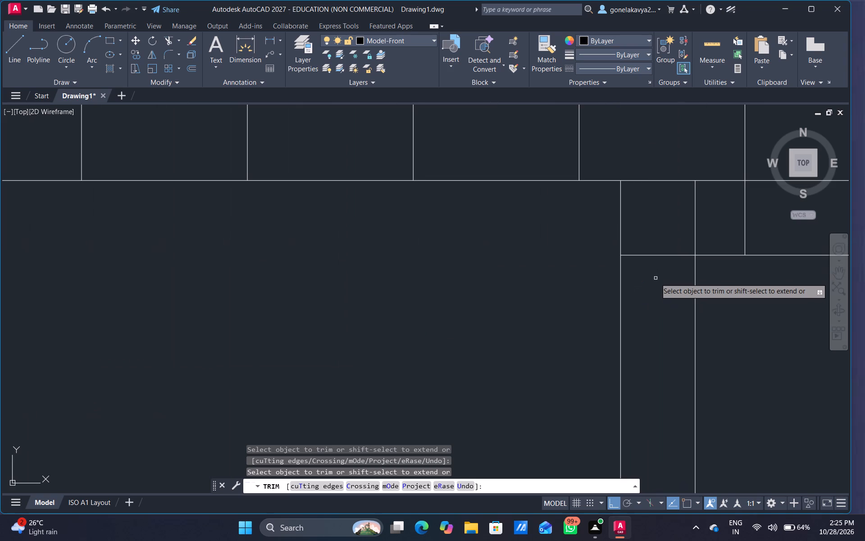
scroll(656, 278, "down", 2)
left_click_drag(656, 278, 656, 277)
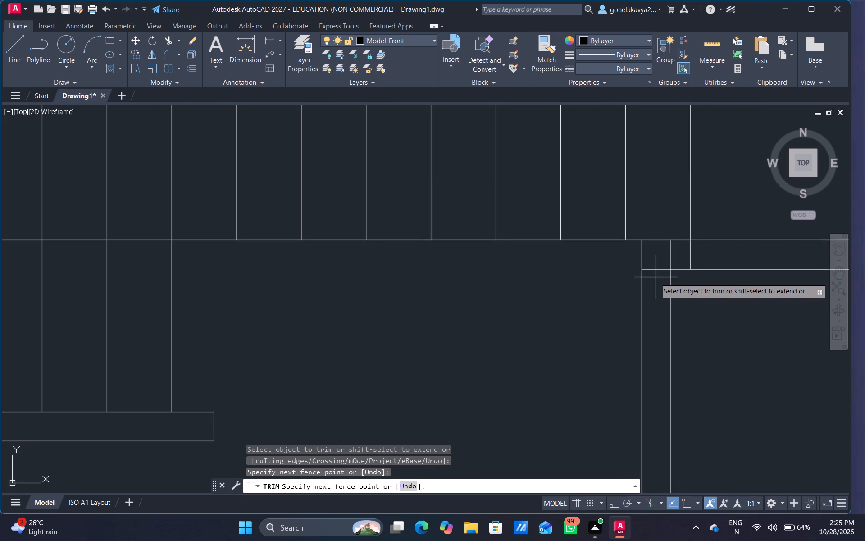
left_click_drag(656, 277, 674, 250)
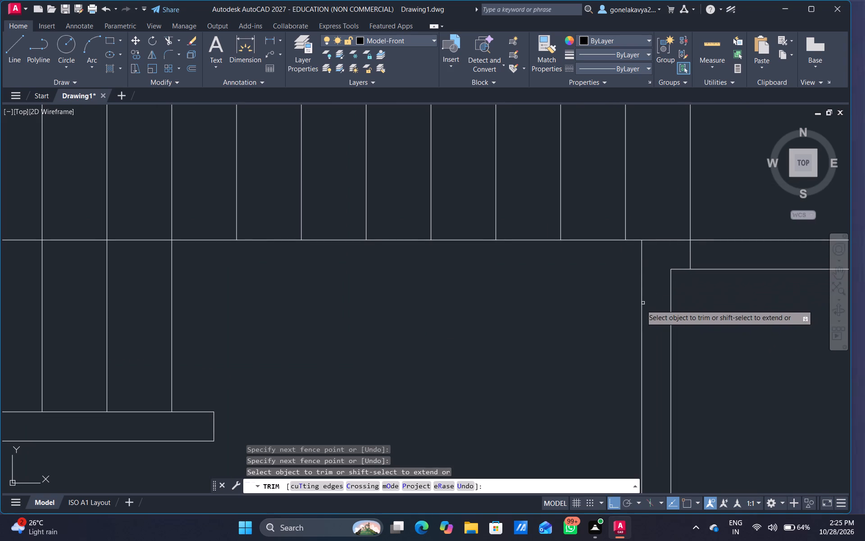
scroll(719, 348, "down", 2)
middle_click_drag(727, 353, 596, 313)
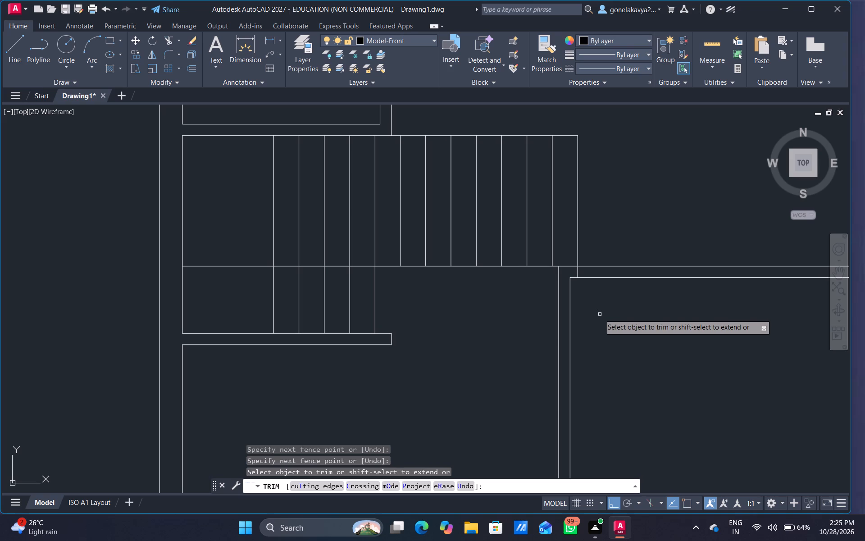
Trim the stairs' middle horizontal line where it crosses the landing, between the outer wall and the first tread.
scroll(599, 333, "down", 1)
middle_click_drag(617, 342, 609, 368)
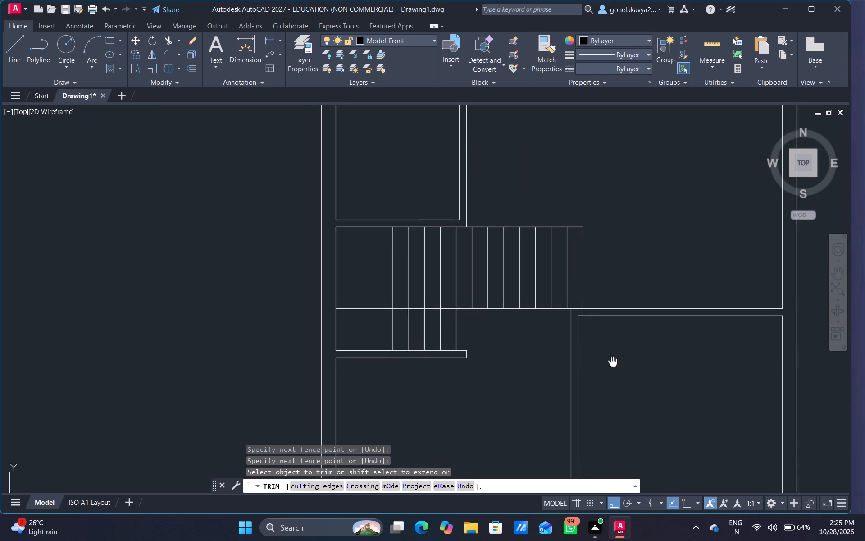
middle_click_drag(609, 368, 589, 361)
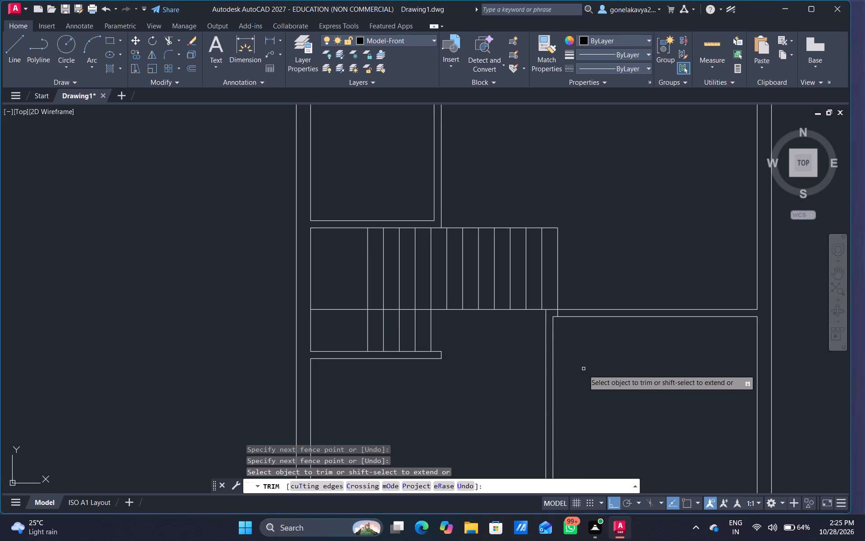
scroll(569, 371, "down", 1)
middle_click_drag(601, 358, 565, 297)
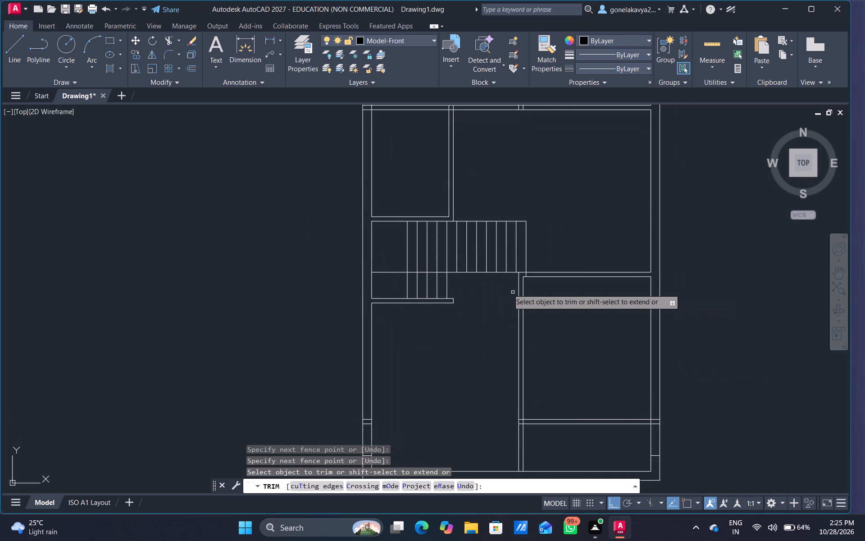
scroll(501, 288, "up", 1)
middle_click_drag(499, 284, 541, 333)
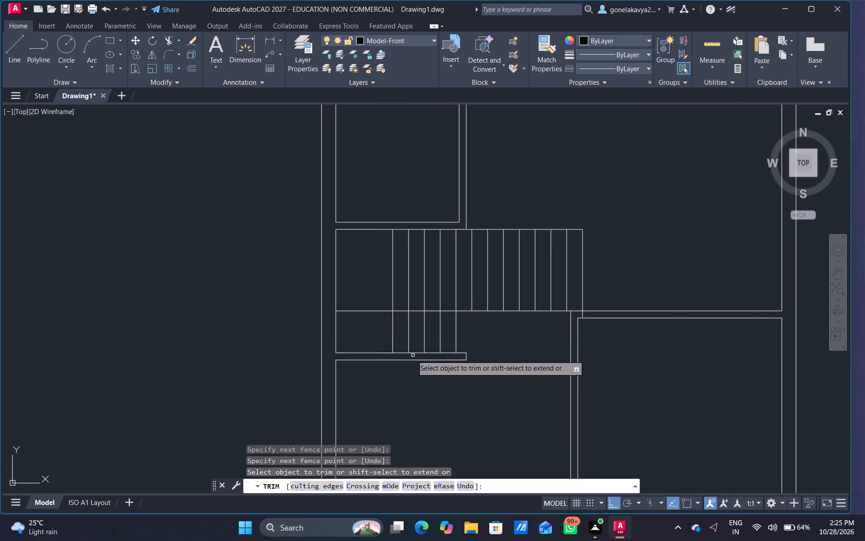
left_click_drag(366, 295, 360, 335)
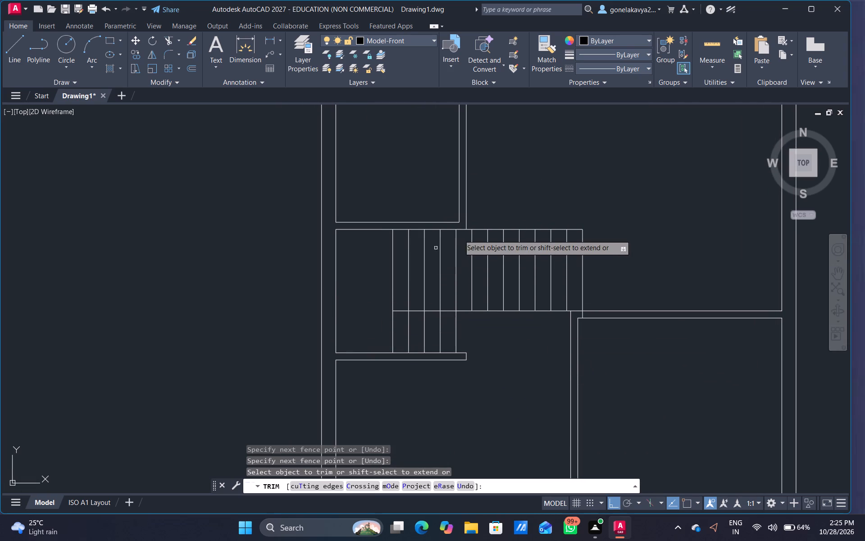
Examine the staircase and the rooms around the short partition, and end the Trim command.
scroll(503, 205, "down", 1)
middle_click_drag(578, 226, 510, 276)
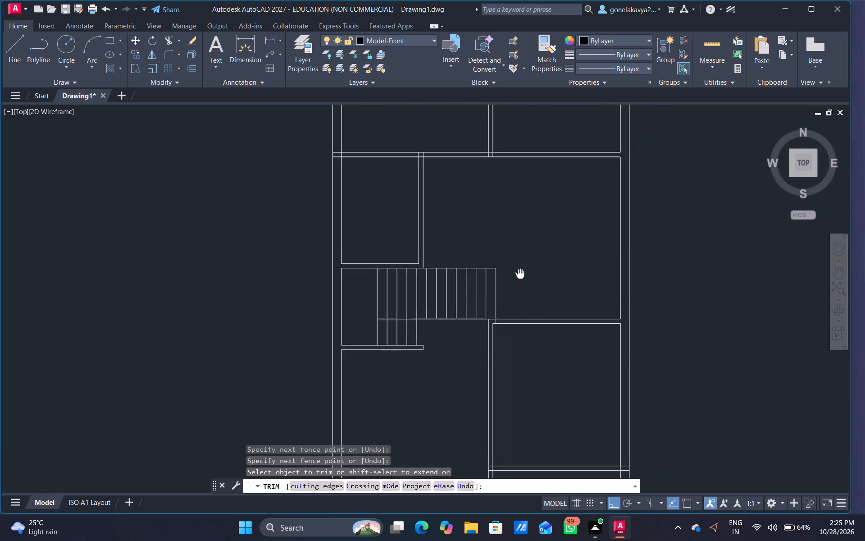
middle_click_drag(510, 276, 489, 248)
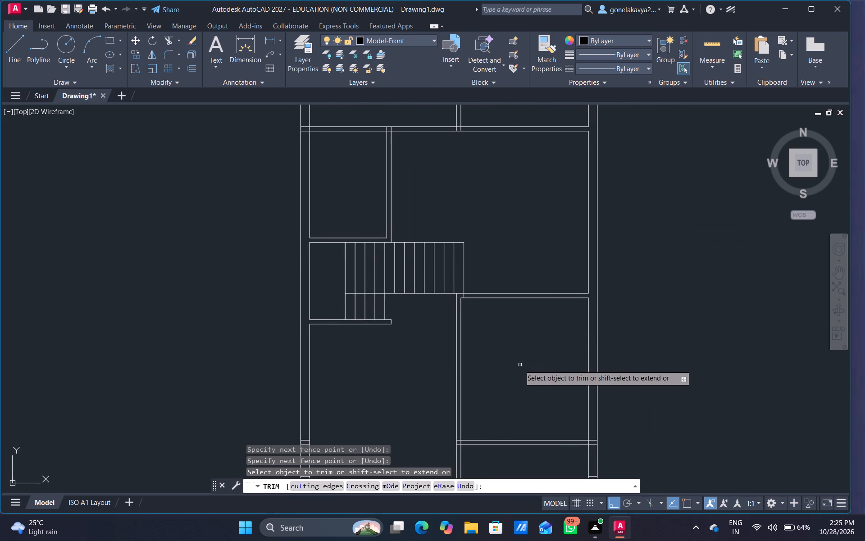
middle_click_drag(520, 366, 487, 246)
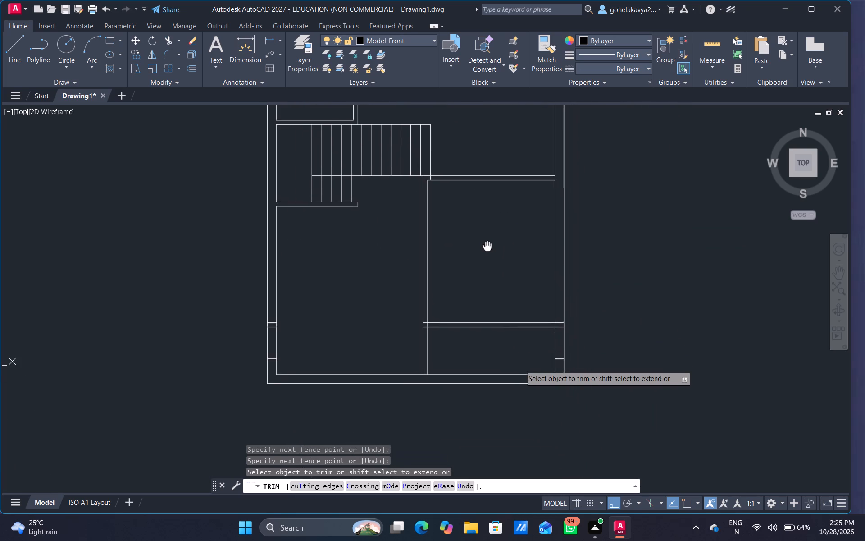
middle_click_drag(487, 246, 491, 252)
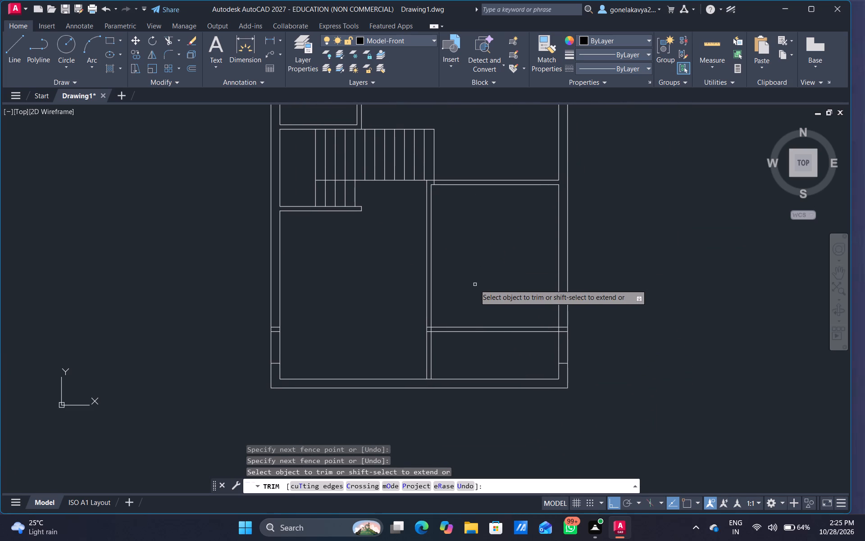
middle_click_drag(362, 236, 460, 339)
scroll(443, 321, "up", 3)
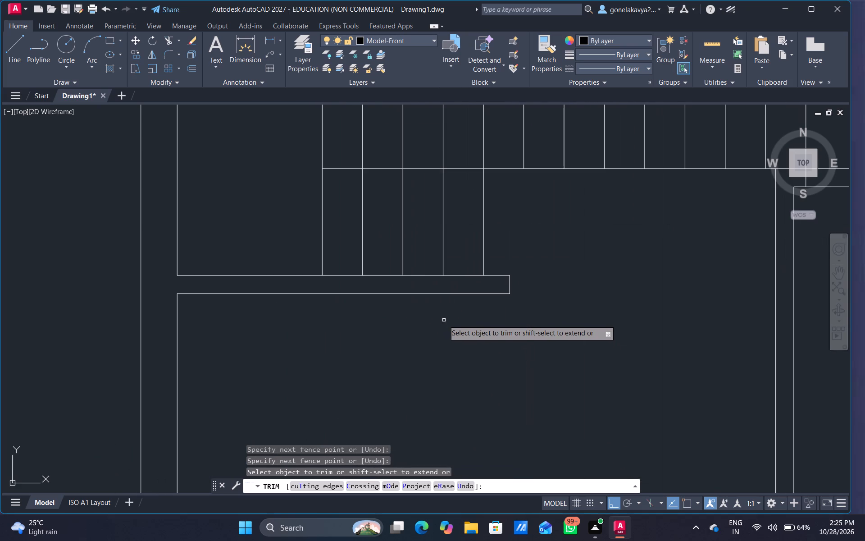
scroll(444, 320, "down", 2)
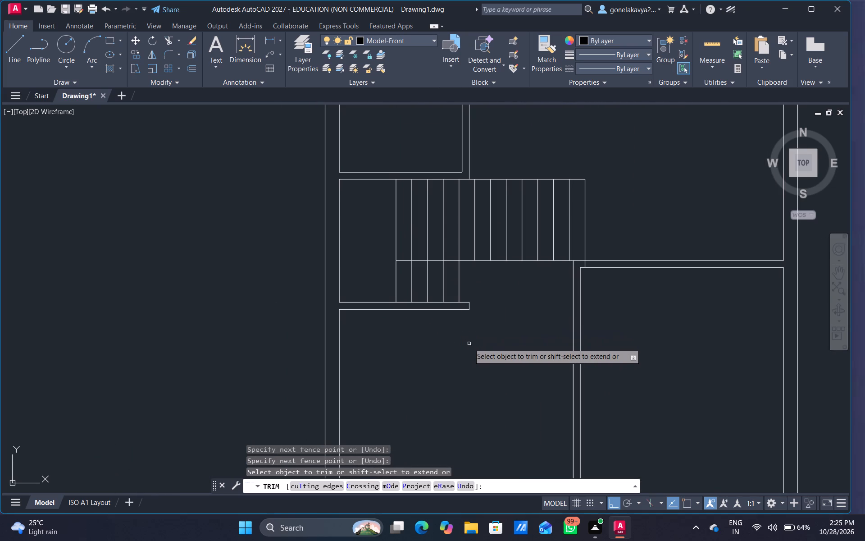
scroll(471, 325, "up", 2)
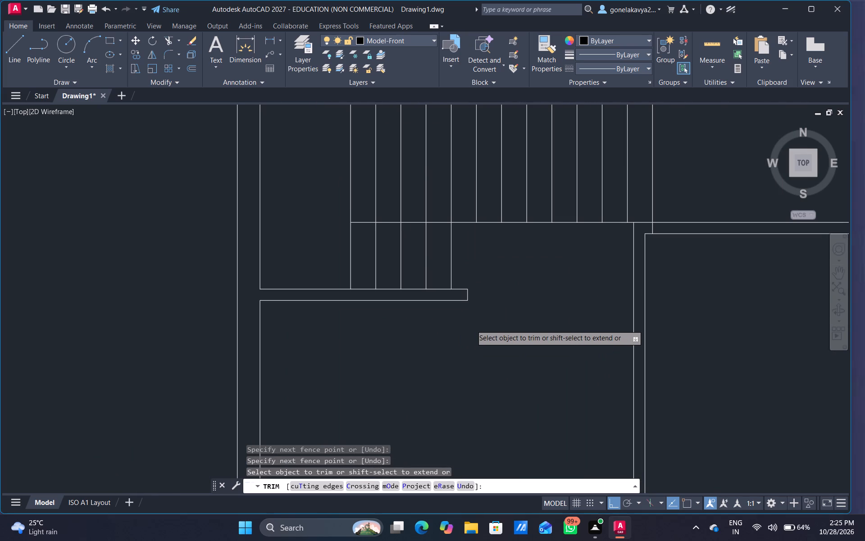
key("Escape")
Extend both lines of the short partition below the stairs to the facing vertical partition.
key("e")
key("x")
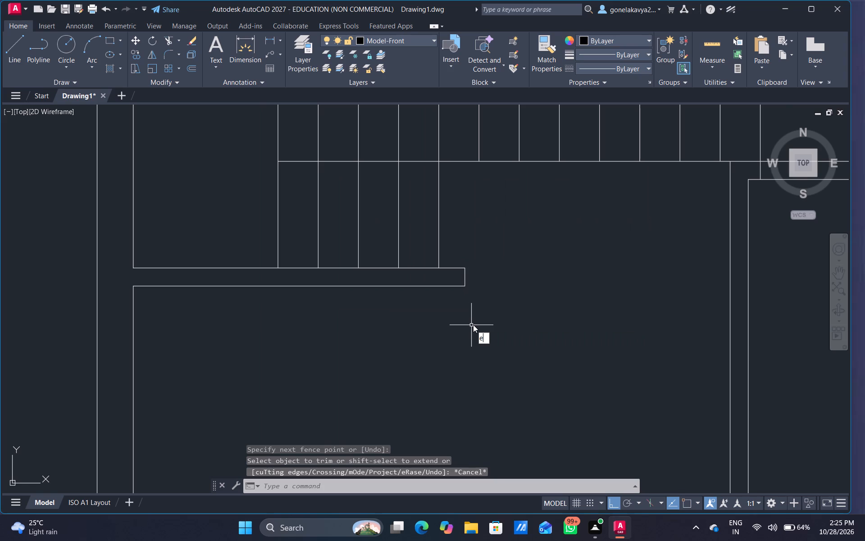
key("space")
left_click_drag(447, 278, 447, 305)
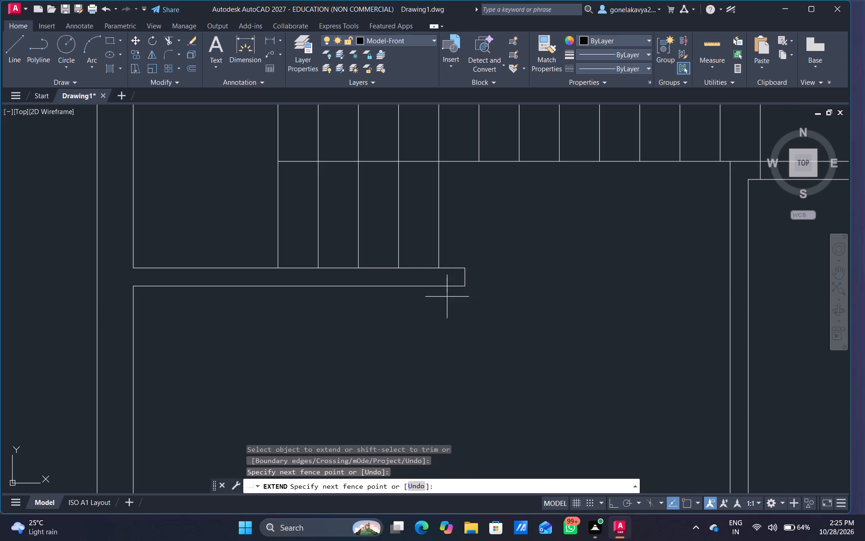
left_click_drag(447, 305, 448, 317)
left_click(456, 266)
left_click_drag(456, 265, 460, 293)
left_click_drag(457, 266, 456, 262)
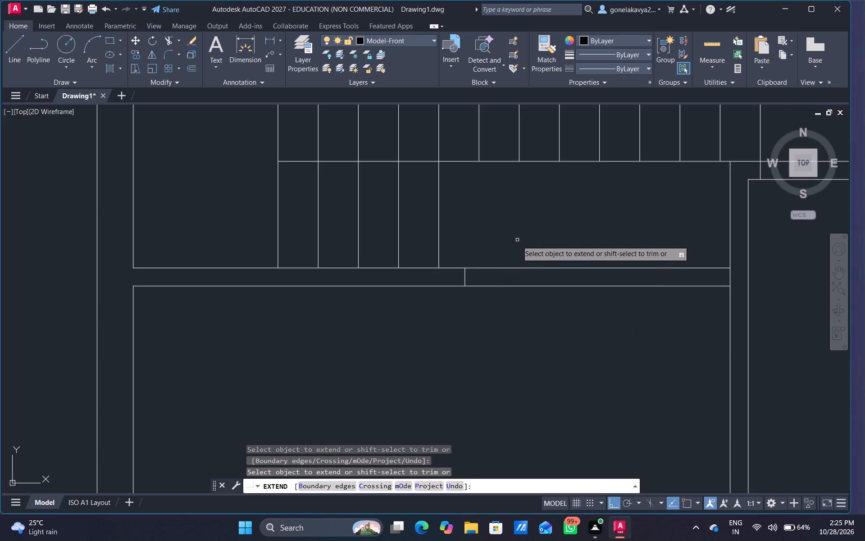
Extend three more treads of the lower flight down to the extended partition, taking the third to its lower line.
left_click_drag(483, 143, 494, 146)
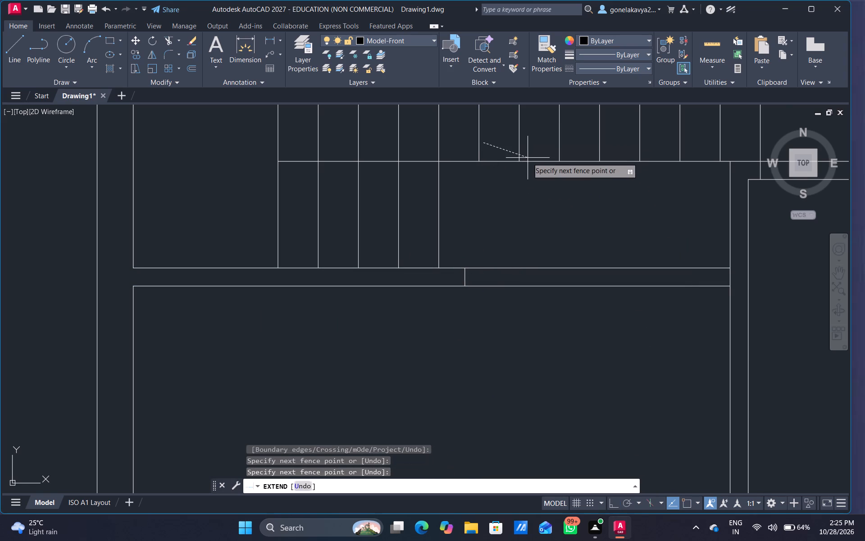
left_click_drag(476, 146, 565, 130)
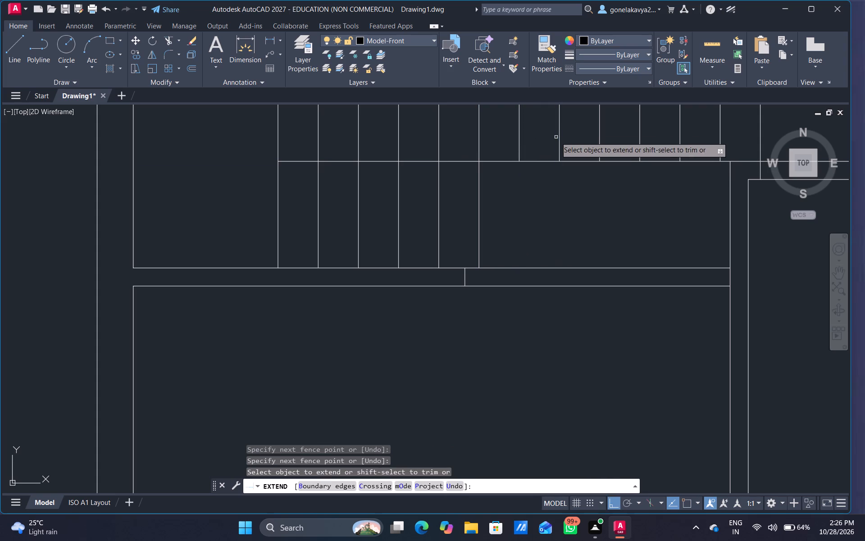
left_click_drag(555, 137, 495, 145)
left_click_drag(548, 151, 582, 142)
left_click_drag(569, 234, 552, 234)
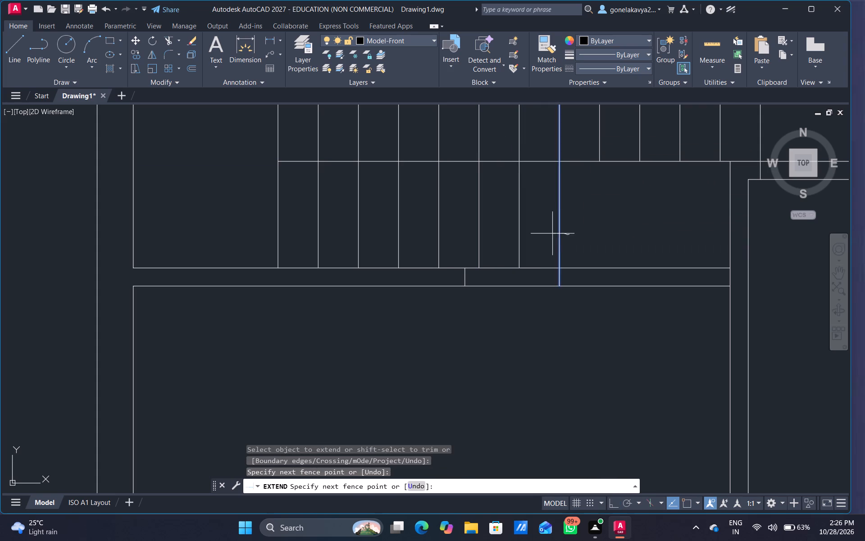
left_click_drag(552, 234, 549, 234)
key("Escape")
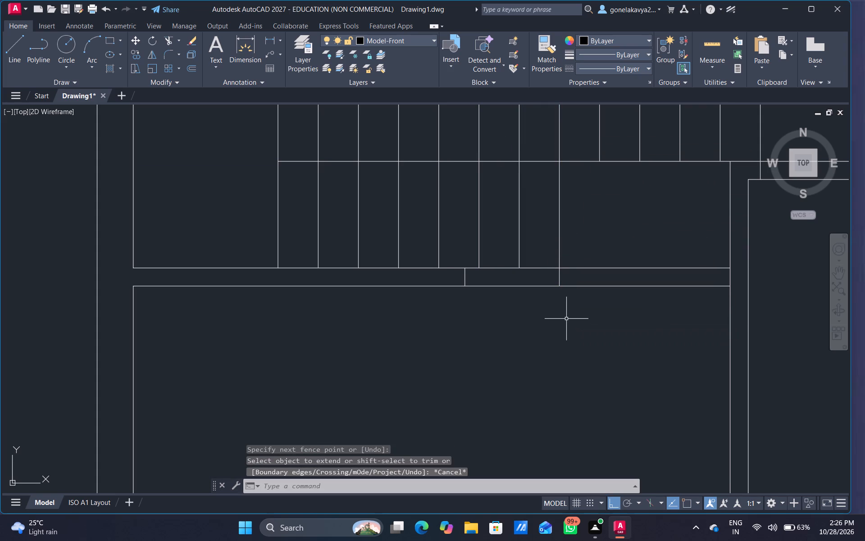
Trim away the partition's old end cap and both partition lines beyond the lower flight's last tread.
key("t")
type("r")
key("space")
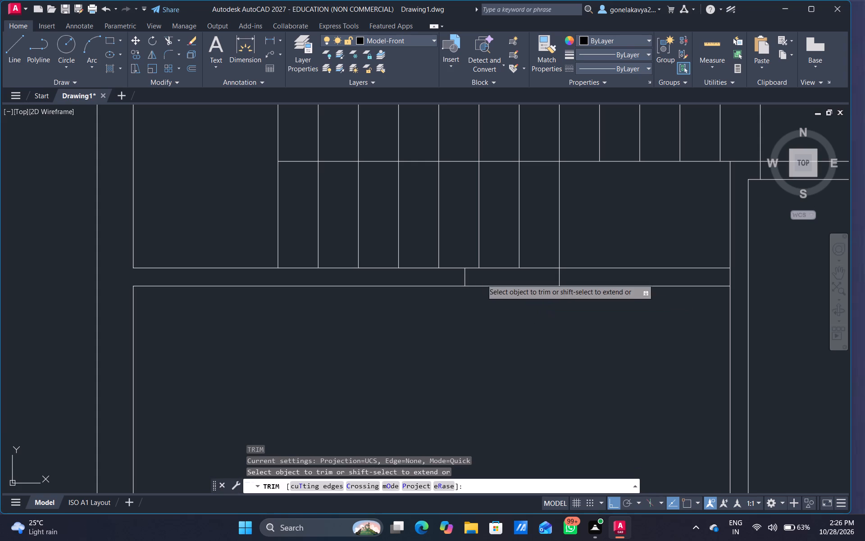
left_click_drag(462, 276, 475, 277)
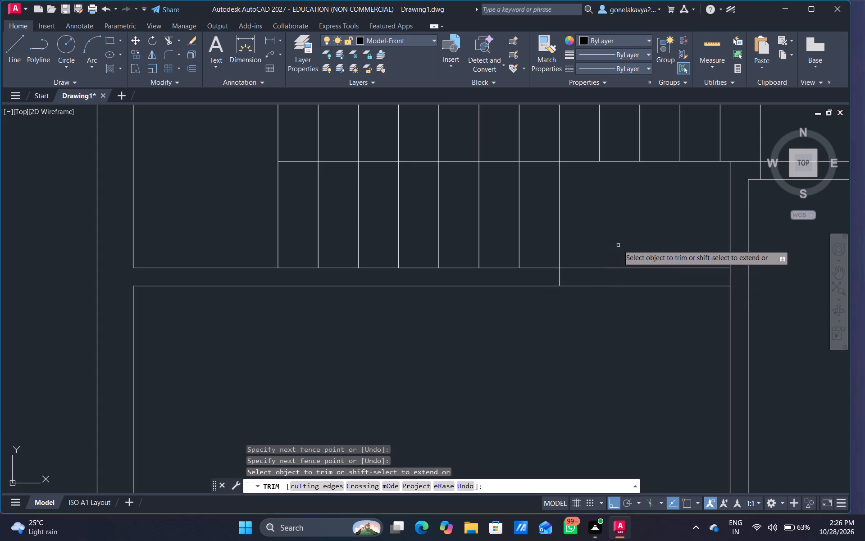
left_click_drag(618, 245, 615, 346)
scroll(647, 244, "down", 2)
middle_click_drag(642, 245, 571, 328)
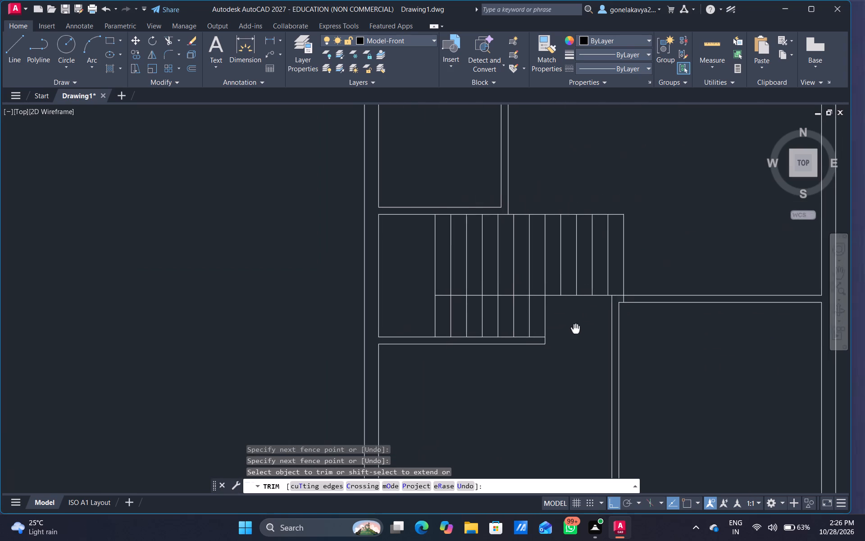
middle_click_drag(571, 328, 545, 306)
scroll(675, 307, "down", 1)
middle_click_drag(669, 321, 656, 400)
scroll(503, 284, "up", 2)
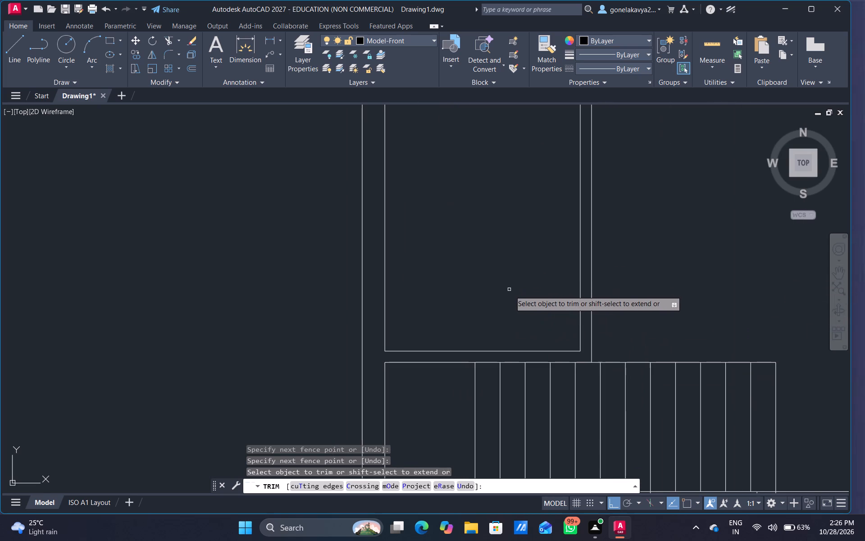
key("Escape")
Offset the small room's left and bottom inner wall lines 2' into the room above the stairs.
key("o")
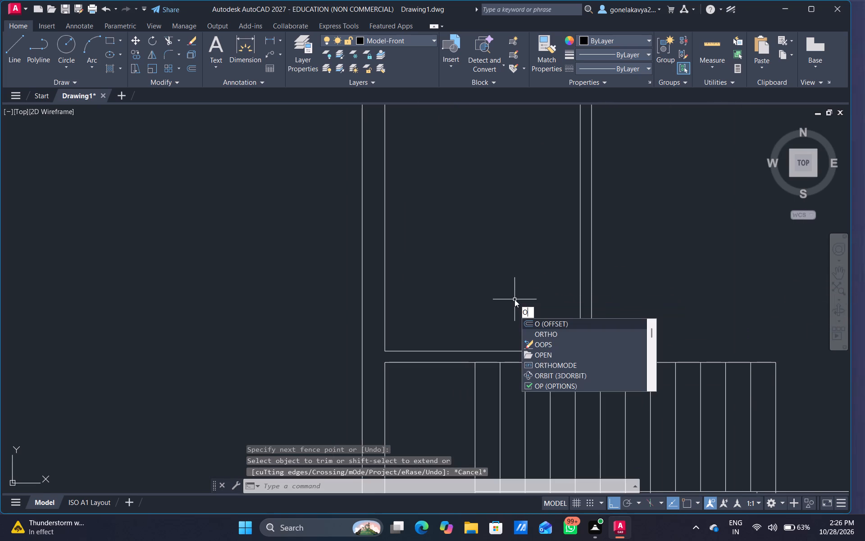
key("Return")
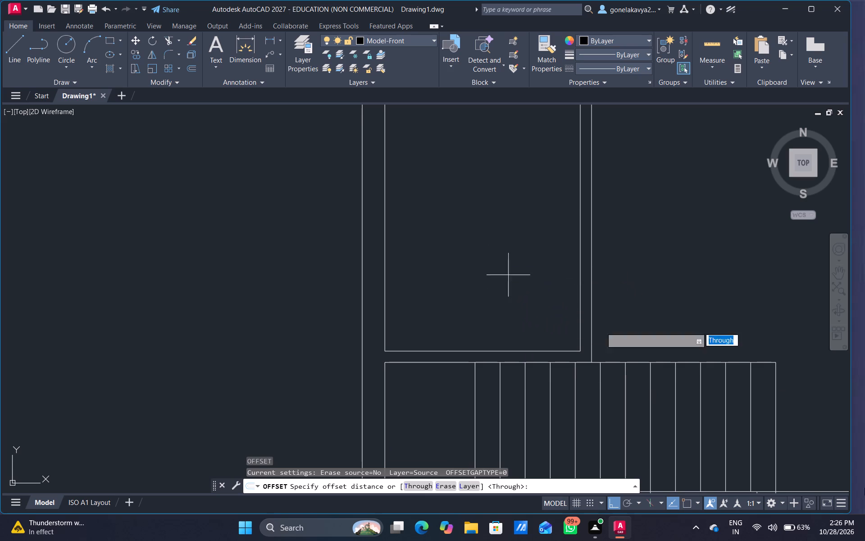
left_click_drag(391, 278, 399, 278)
left_click(440, 276)
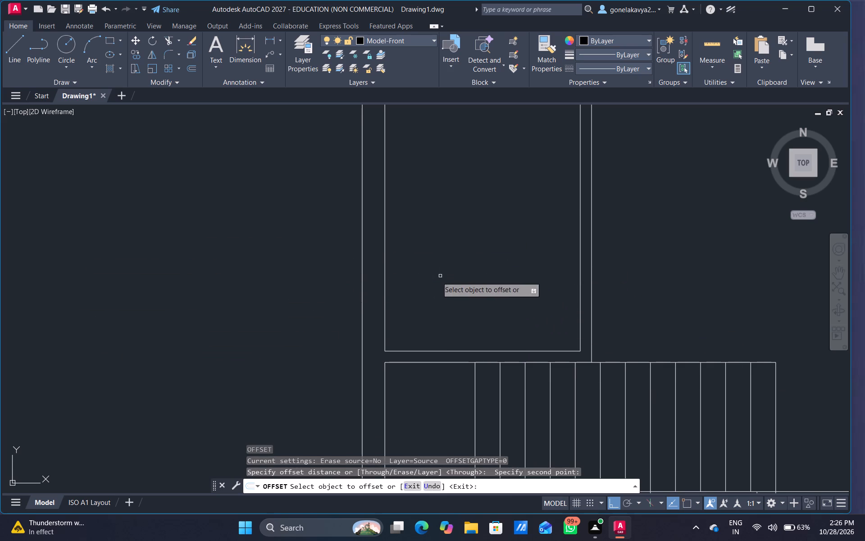
left_click(385, 286)
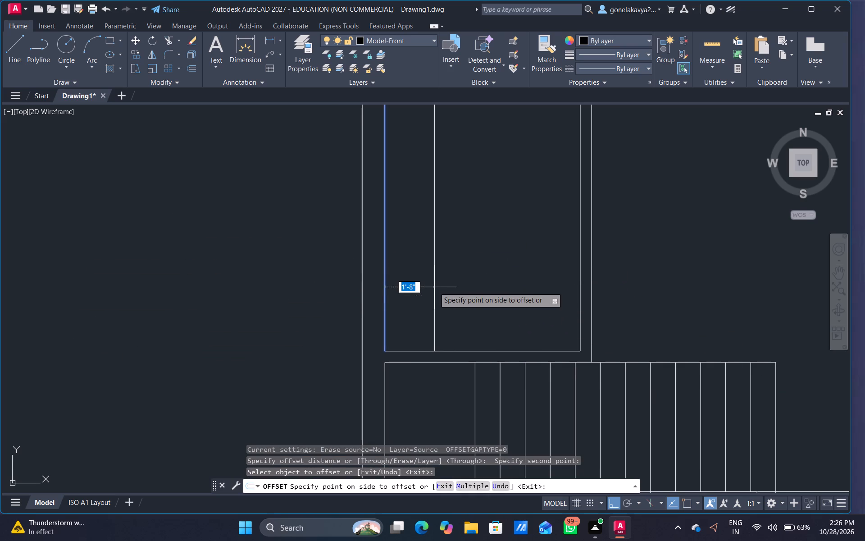
type("2'")
key("Return")
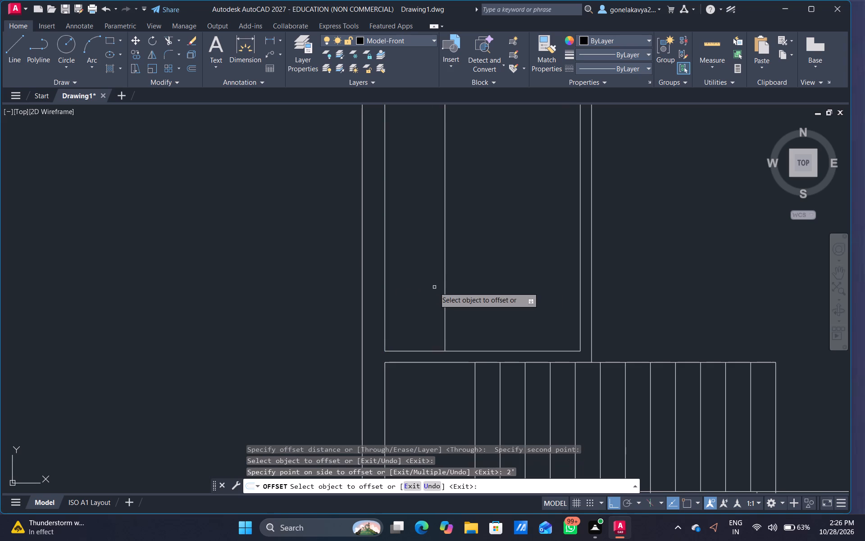
left_click(464, 349)
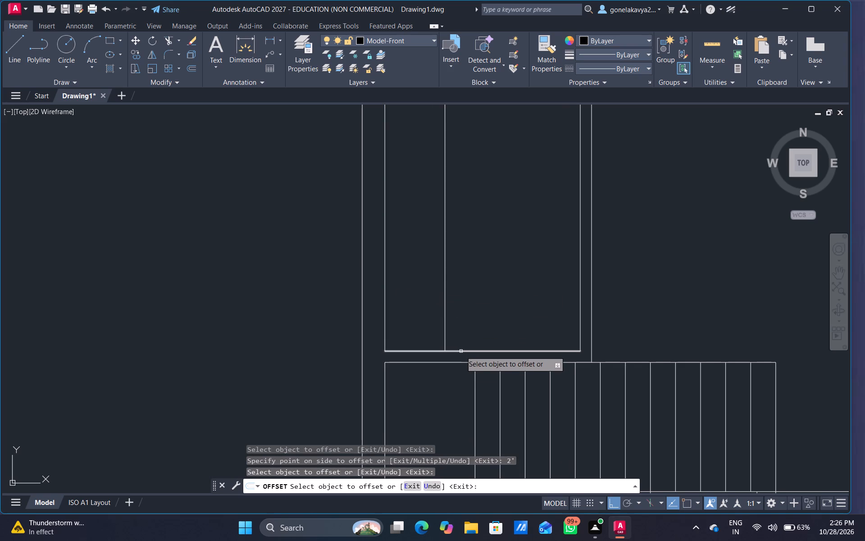
left_click(461, 351)
type("2'")
key("Return")
Offset the small room's new horizontal line another 2' upward.
scroll(467, 234, "down", 1)
middle_click_drag(474, 224, 451, 295)
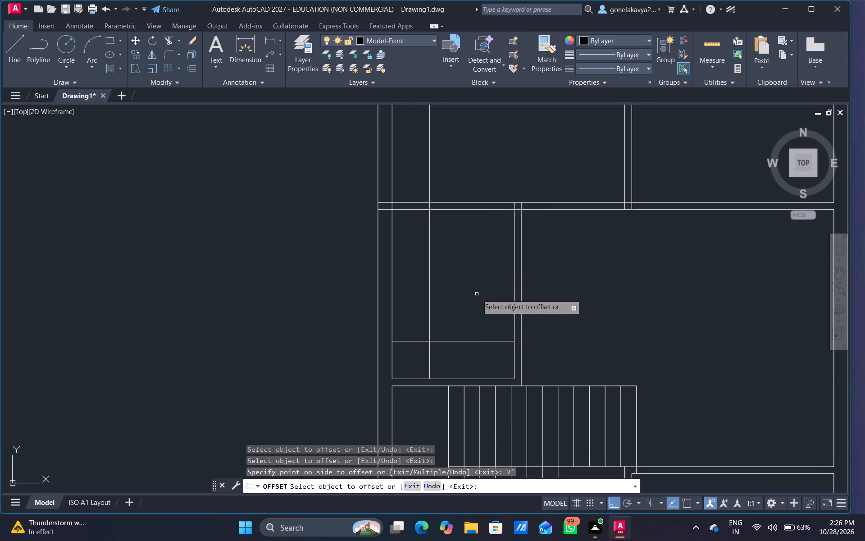
scroll(502, 321, "up", 2)
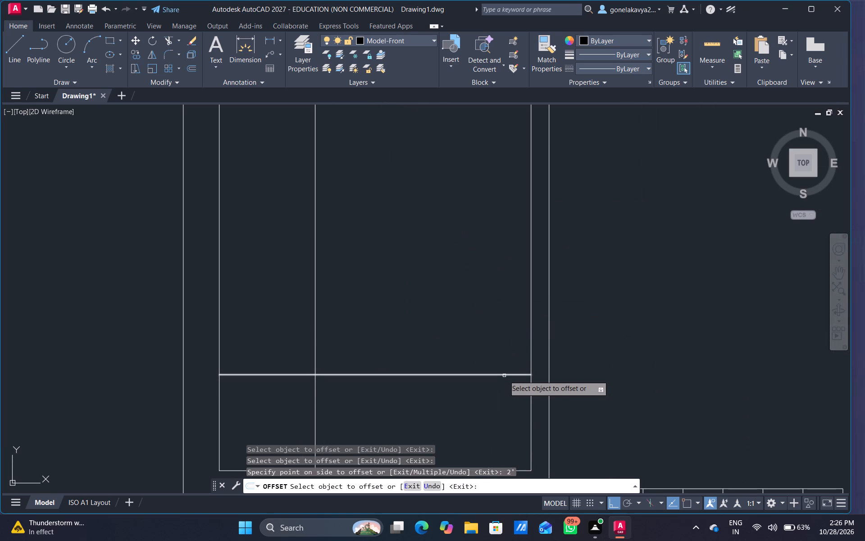
left_click(504, 376)
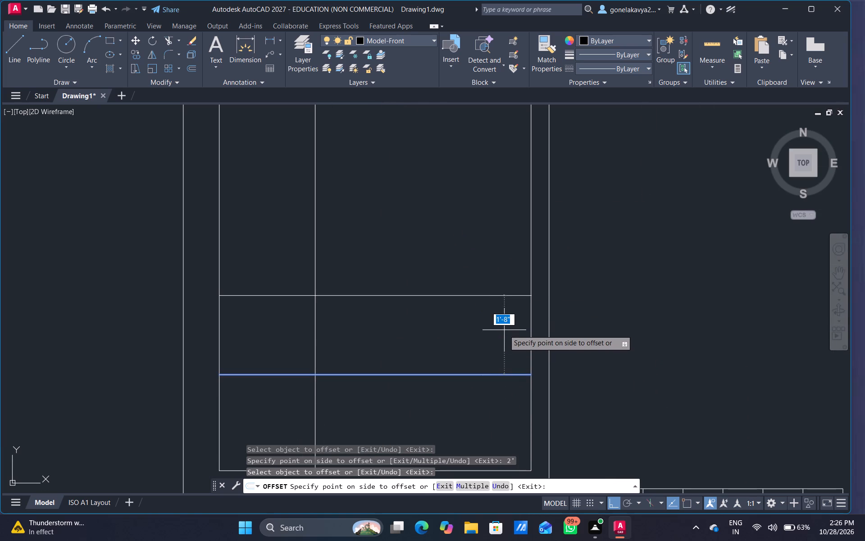
type("2'")
key("Return")
key("Escape")
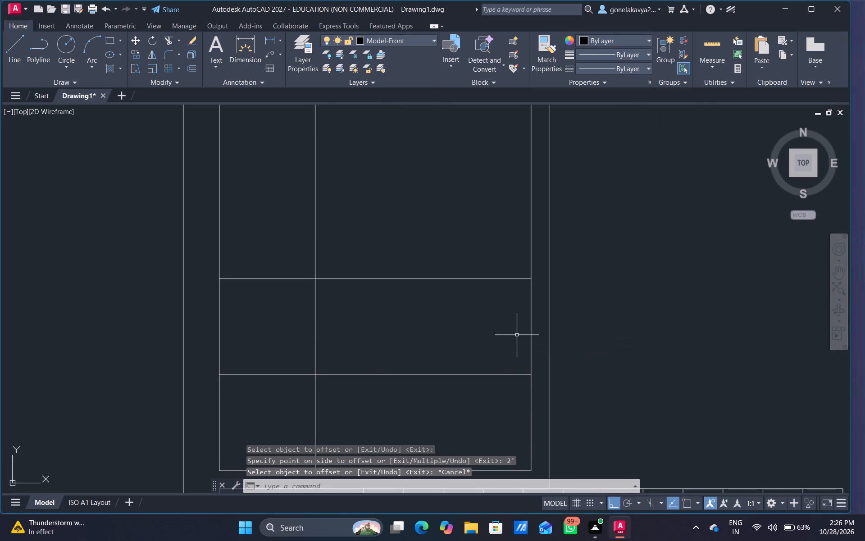
Extend the upper offset line across the small room's right partition to its outer line.
type("ex")
key("space")
left_click_drag(514, 330, 504, 295)
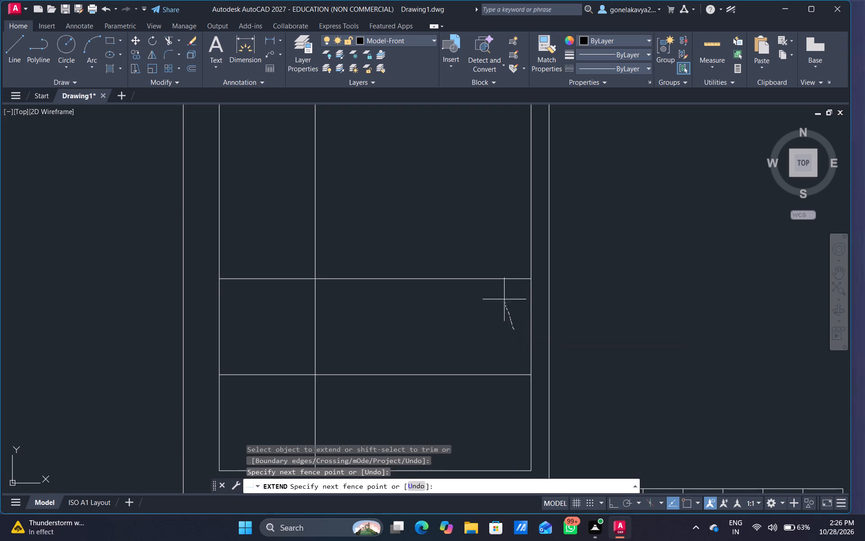
left_click_drag(504, 295, 497, 257)
key("Escape")
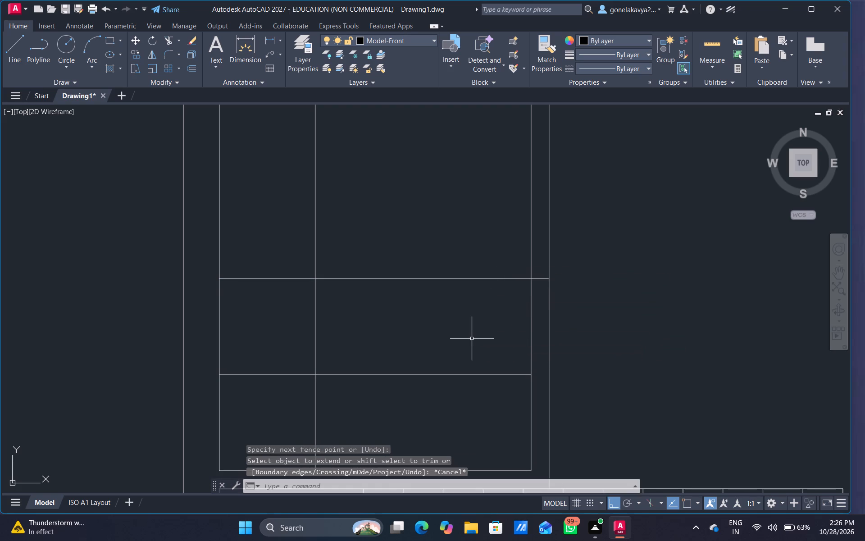
Trim the upper offset line between the vertical offset line and the small room's right partition.
type("tr")
key("space")
left_click_drag(472, 338, 470, 277)
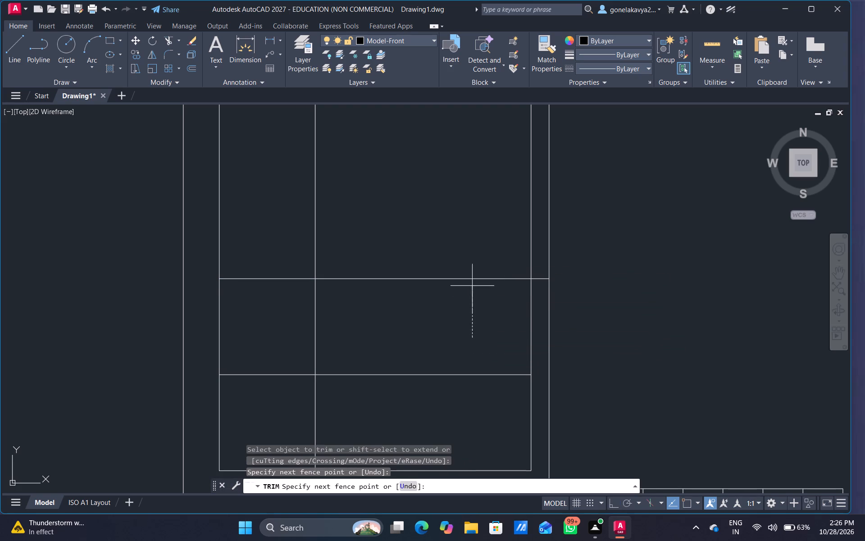
left_click_drag(470, 277, 466, 261)
Trim away the small room's right partition above the extended line, including its stubs inside the horizontal partition.
scroll(473, 257, "down", 2)
middle_click_drag(467, 262, 414, 339)
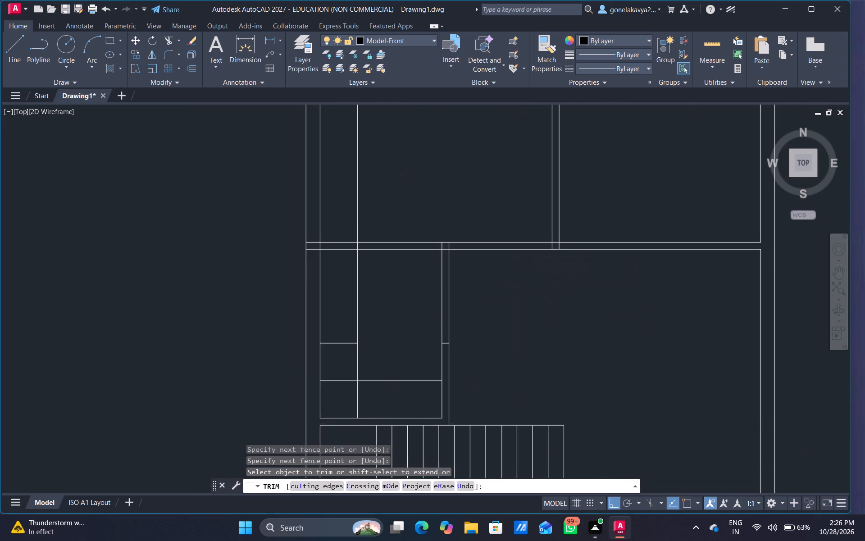
middle_click_drag(414, 339, 412, 334)
scroll(431, 311, "up", 2)
left_click_drag(431, 310, 520, 286)
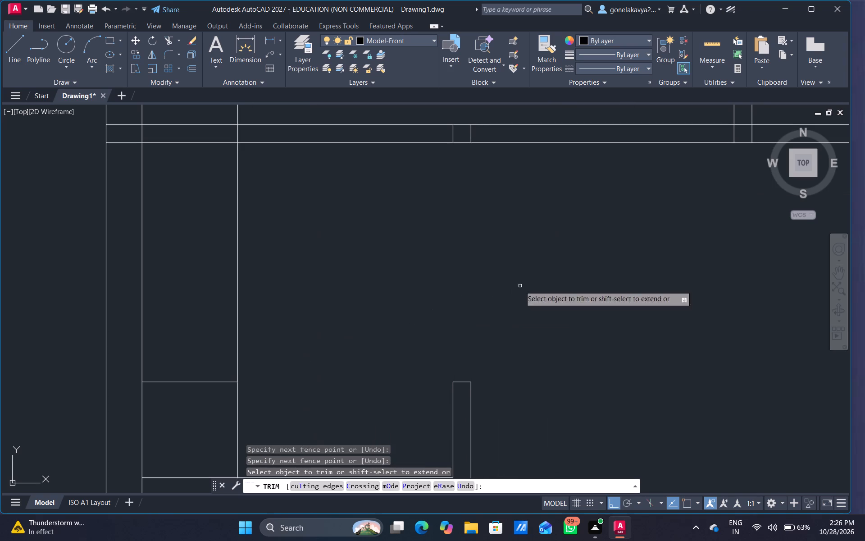
scroll(457, 134, "up", 3)
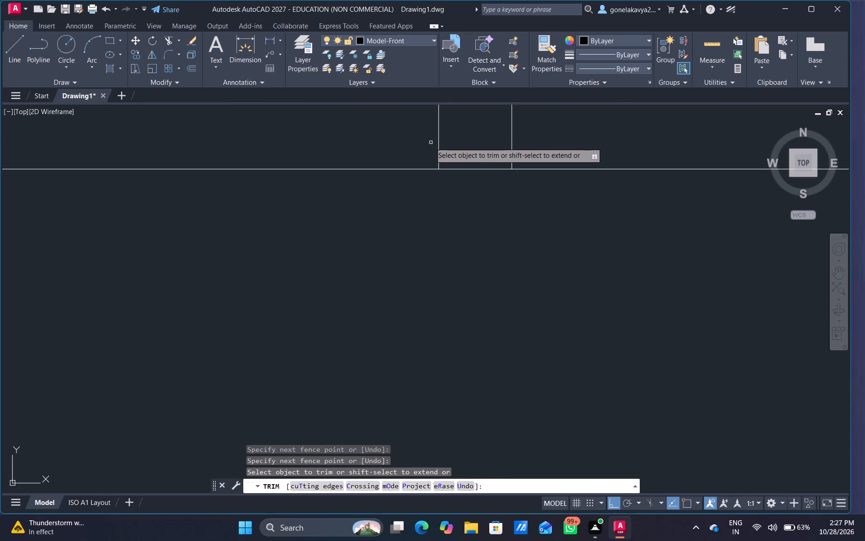
left_click_drag(428, 142, 526, 140)
Trim the vertical offset line where it runs through the upper room and the horizontal partition.
scroll(527, 158, "down", 4)
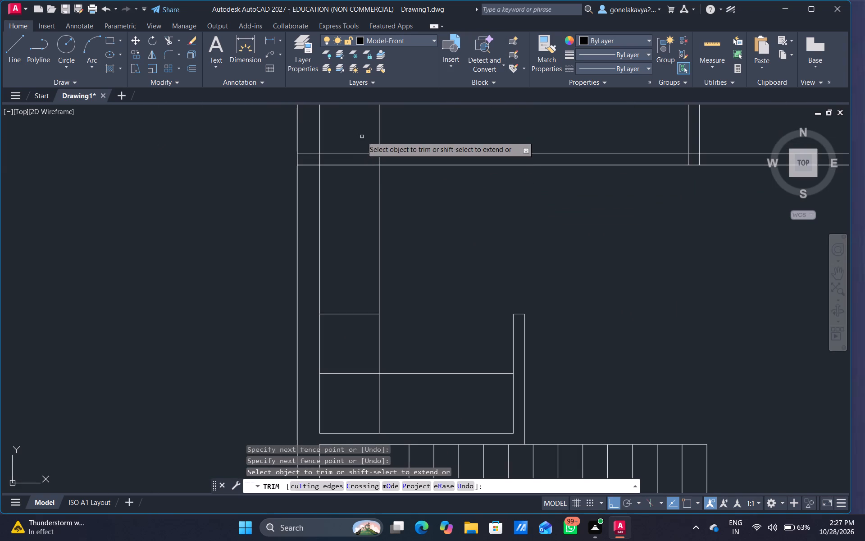
left_click_drag(362, 136, 428, 136)
scroll(379, 156, "up", 2)
left_click_drag(375, 162, 375, 162)
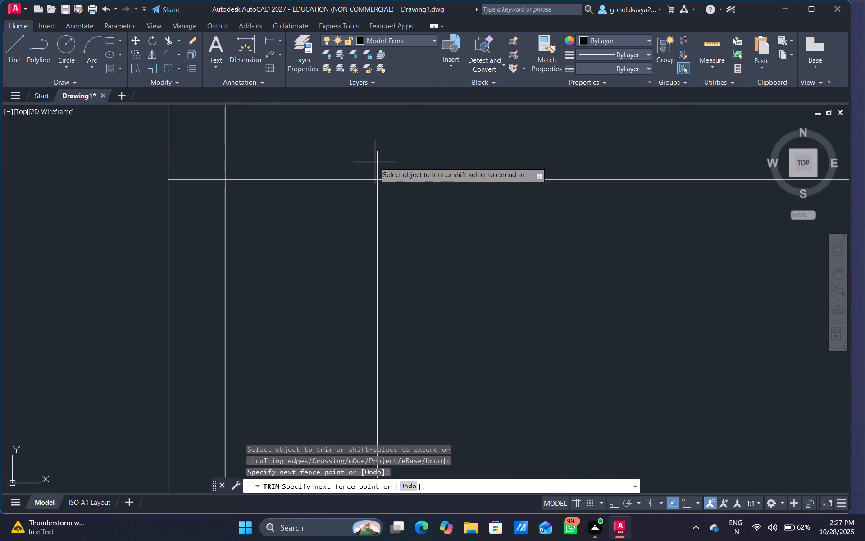
left_click_drag(375, 162, 396, 168)
Trim the leftover short line and the overlapping corner segments to leave an L-shaped counter outline in the small room.
scroll(367, 264, "down", 3)
middle_click_drag(398, 309, 377, 222)
left_click_drag(331, 258, 332, 291)
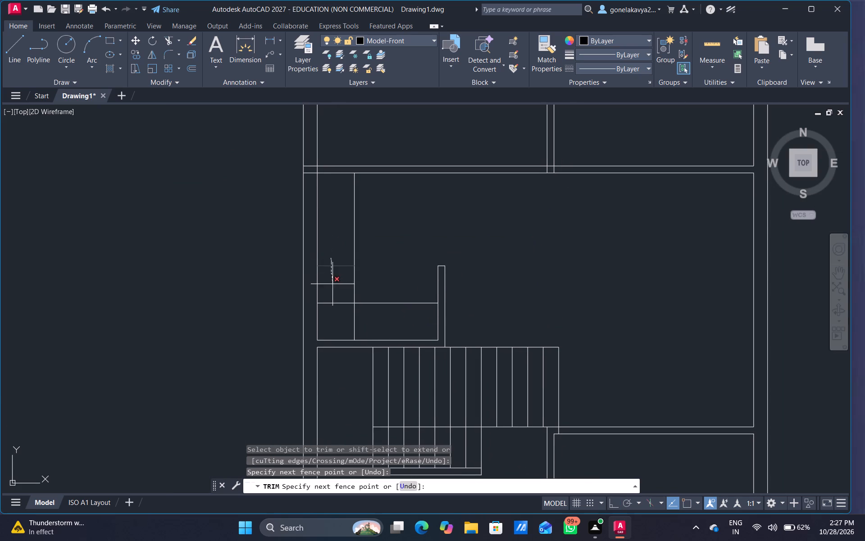
left_click_drag(332, 291, 384, 322)
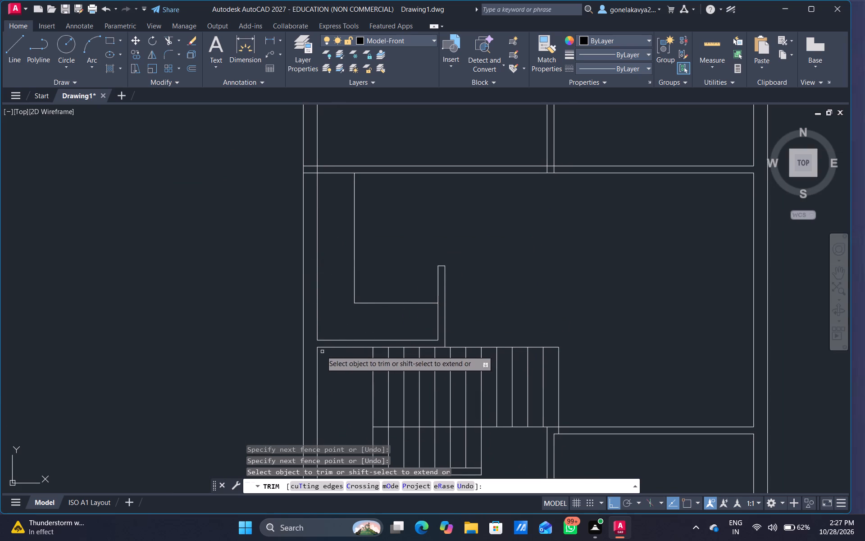
Trim the crossing lines where the horizontal partition above the counter meets the left outer wall, opening the junction.
middle_click_drag(399, 270, 443, 370)
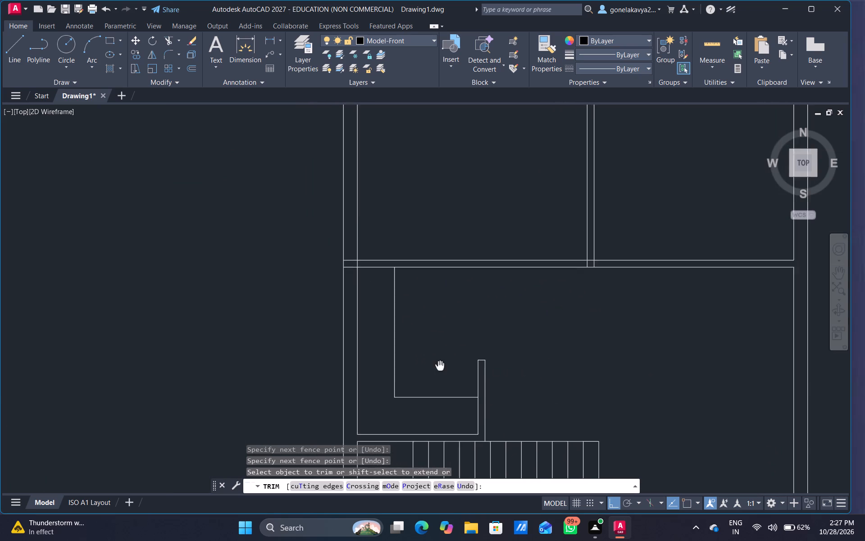
middle_click_drag(443, 370, 452, 396)
scroll(359, 317, "up", 5)
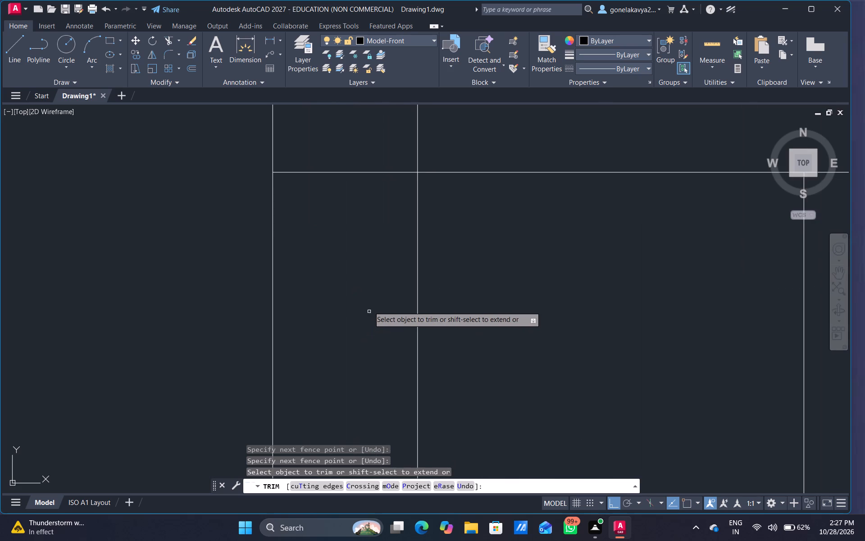
middle_click_drag(358, 298, 351, 423)
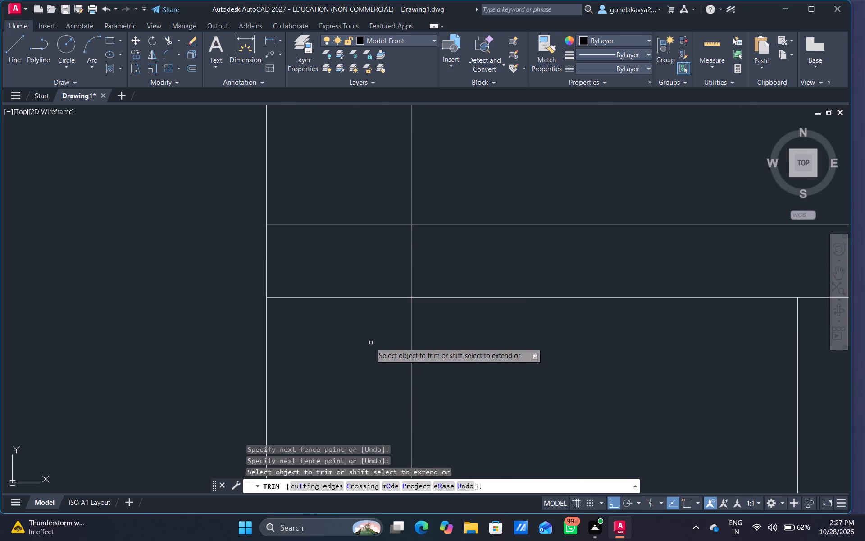
left_click_drag(360, 326, 365, 169)
left_click_drag(370, 276, 491, 258)
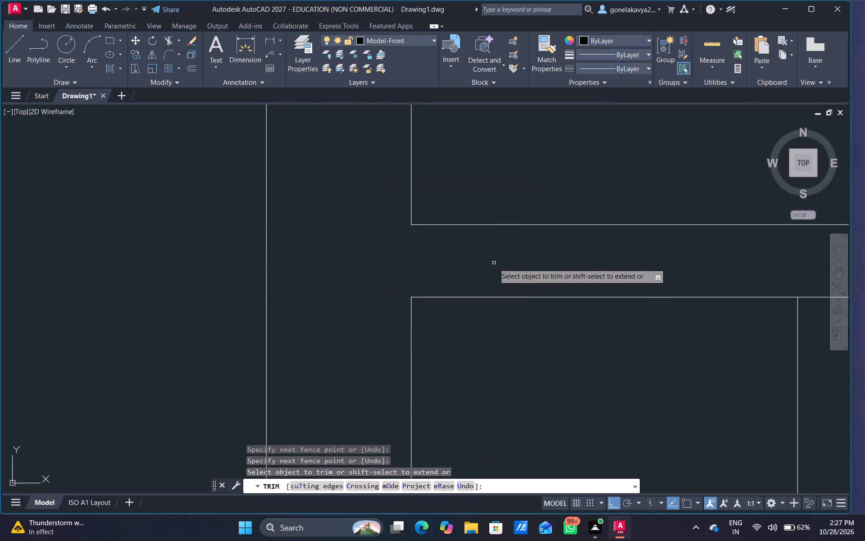
Trim the vertical partition's lines inside the horizontal partition below the two upper rooms to clean their junction.
scroll(505, 286, "down", 6)
scroll(625, 344, "down", 1)
middle_click_drag(682, 348, 511, 365)
scroll(523, 332, "up", 6)
left_click_drag(419, 310, 429, 310)
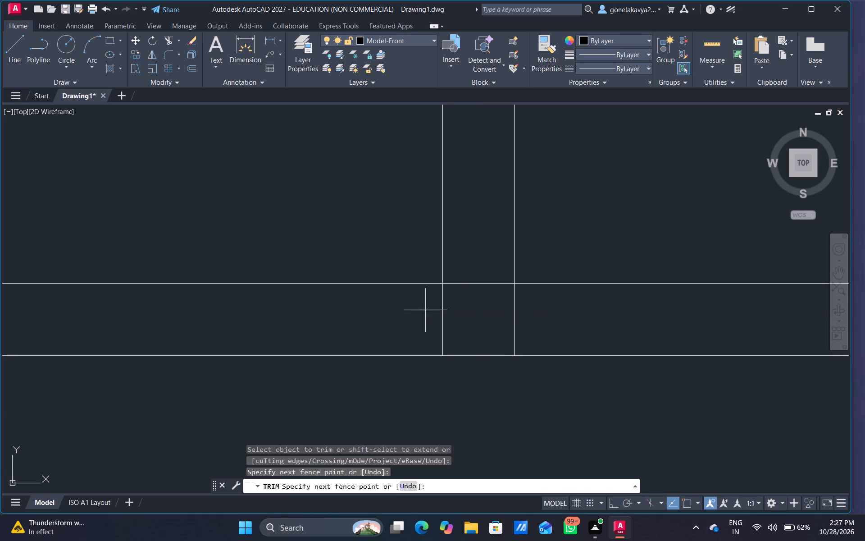
left_click_drag(429, 310, 547, 327)
Trim away the short line across the right outer wall just above the plan's bottom corner.
scroll(546, 329, "down", 5)
scroll(633, 372, "down", 1)
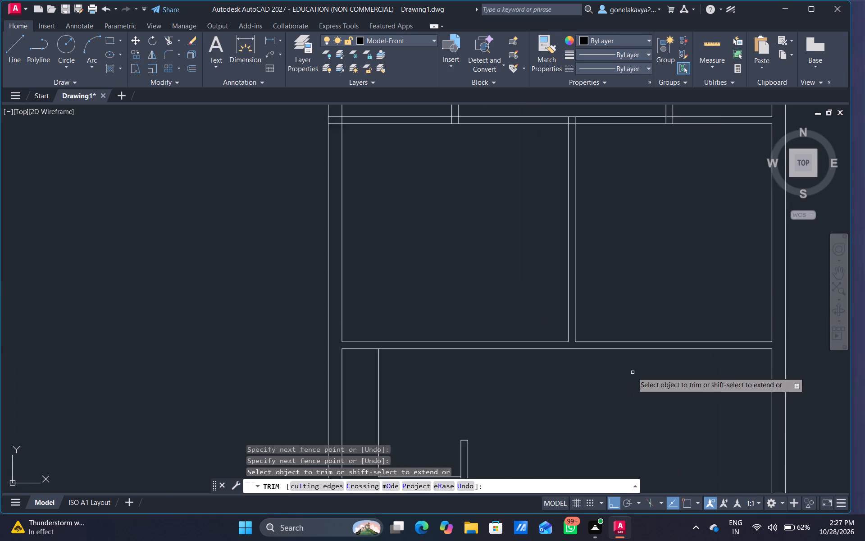
scroll(633, 372, "down", 1)
middle_click_drag(645, 376, 414, 143)
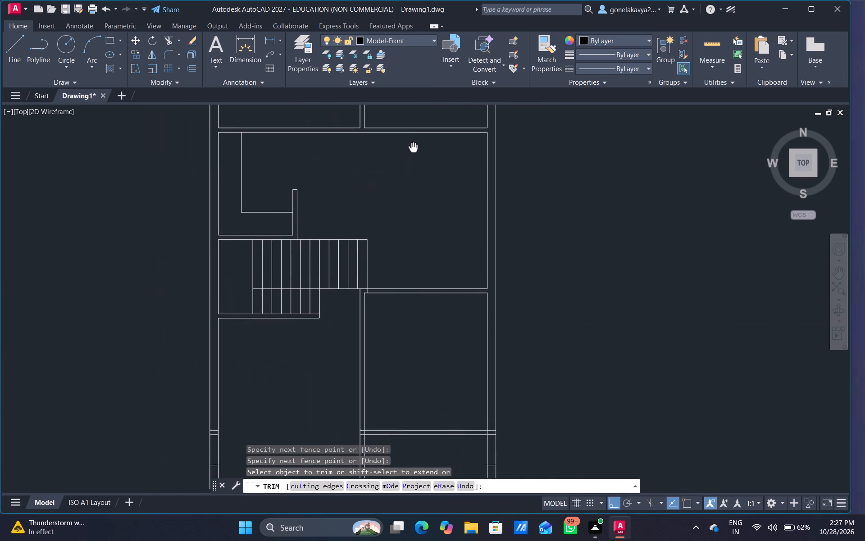
middle_click_drag(414, 143, 414, 142)
scroll(415, 141, "up", 1)
scroll(455, 340, "down", 2)
middle_click_drag(448, 398, 448, 185)
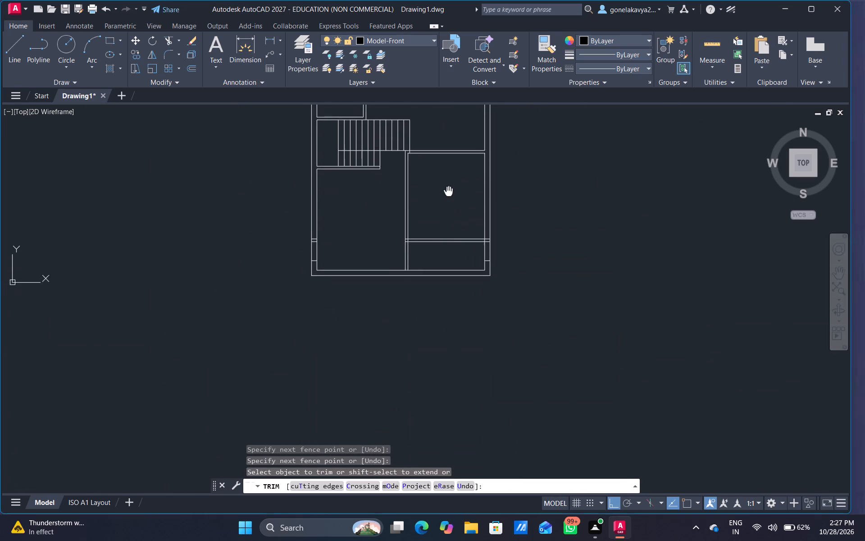
middle_click_drag(448, 185, 441, 147)
scroll(444, 207, "up", 3)
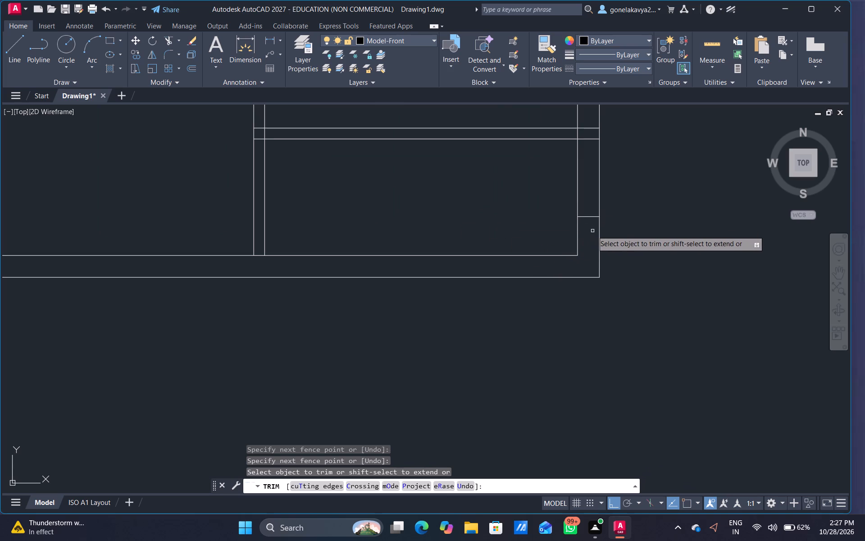
left_click_drag(590, 210, 594, 234)
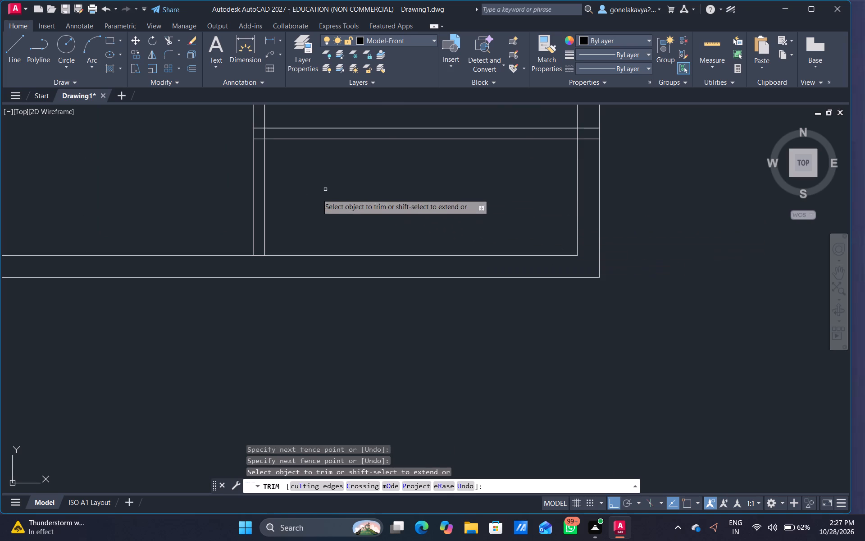
Trim the crossing lines where the lower vertical partition meets the bottom outer wall and the lower horizontal partition.
left_click(262, 256)
middle_click_drag(414, 217, 423, 288)
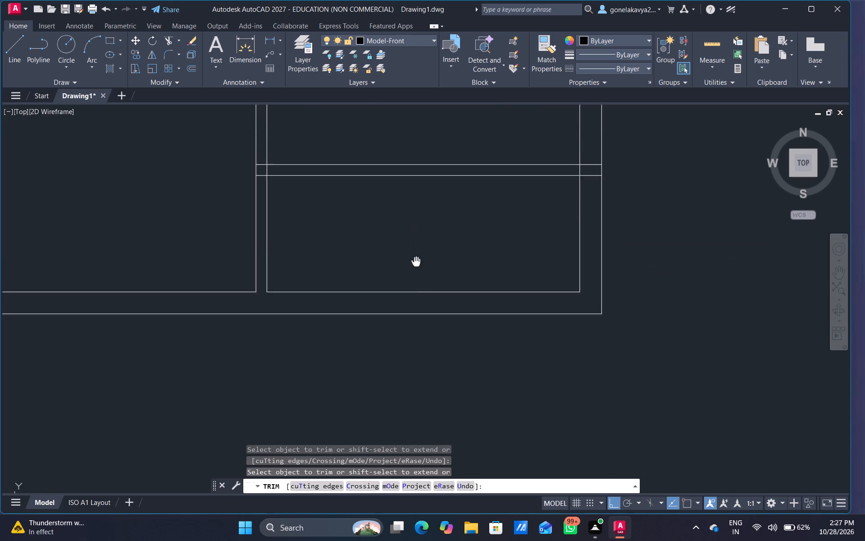
middle_click_drag(423, 288, 446, 337)
scroll(316, 303, "up", 3)
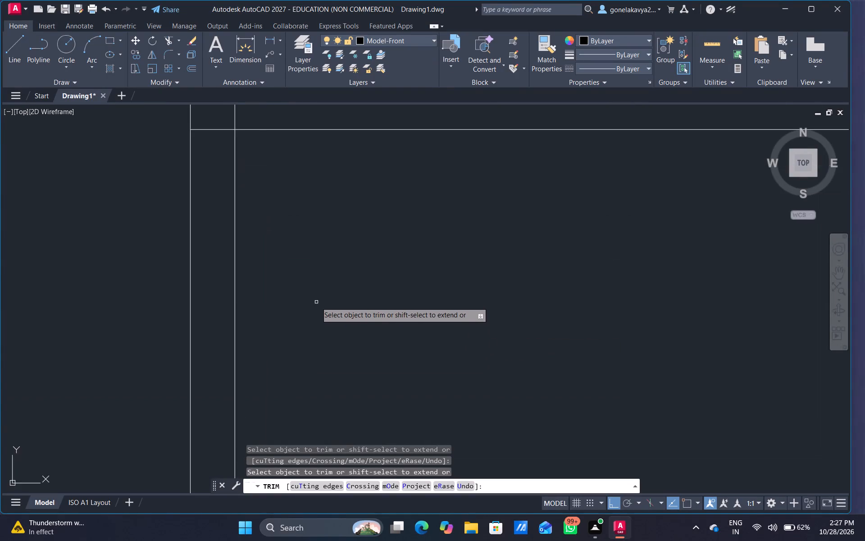
middle_click_drag(317, 301, 338, 410)
left_click_drag(233, 182, 274, 226)
Trim the crossing lines where the lower horizontal partition meets the right outer wall, opening the junction.
scroll(372, 225, "down", 4)
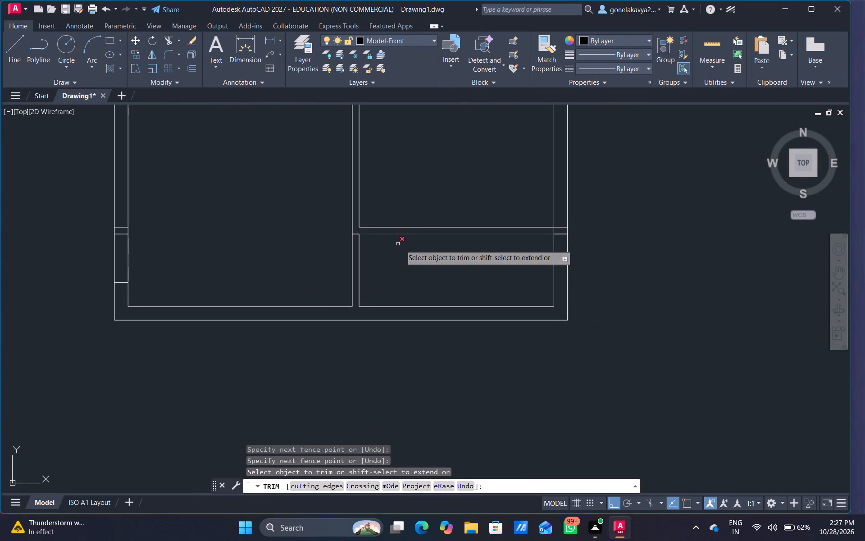
middle_click_drag(490, 266, 375, 309)
scroll(433, 277, "up", 2)
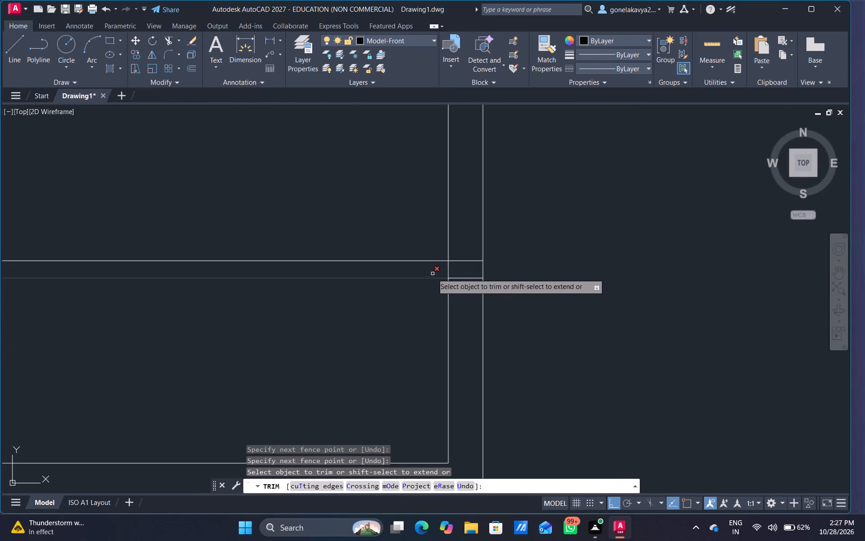
scroll(432, 274, "up", 2)
left_click_drag(456, 260, 514, 227)
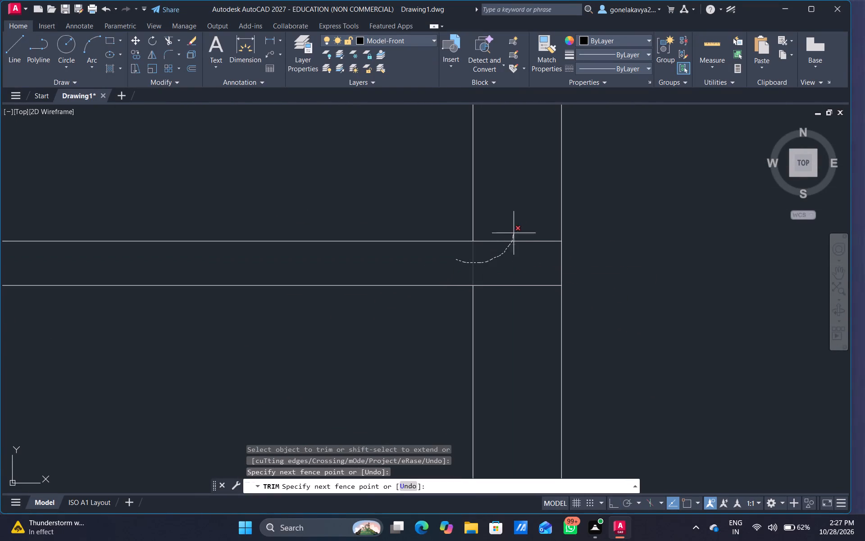
left_click_drag(514, 227, 514, 222)
left_click_drag(501, 247, 488, 331)
Trim away the three short lines crossing the left outer wall near the plan's bottom corner.
scroll(451, 331, "down", 2)
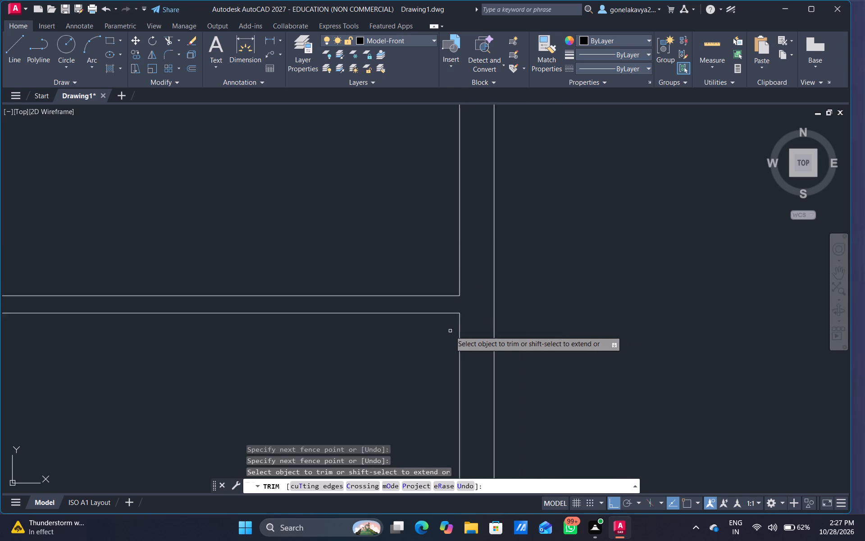
scroll(450, 331, "down", 3)
scroll(176, 354, "up", 4)
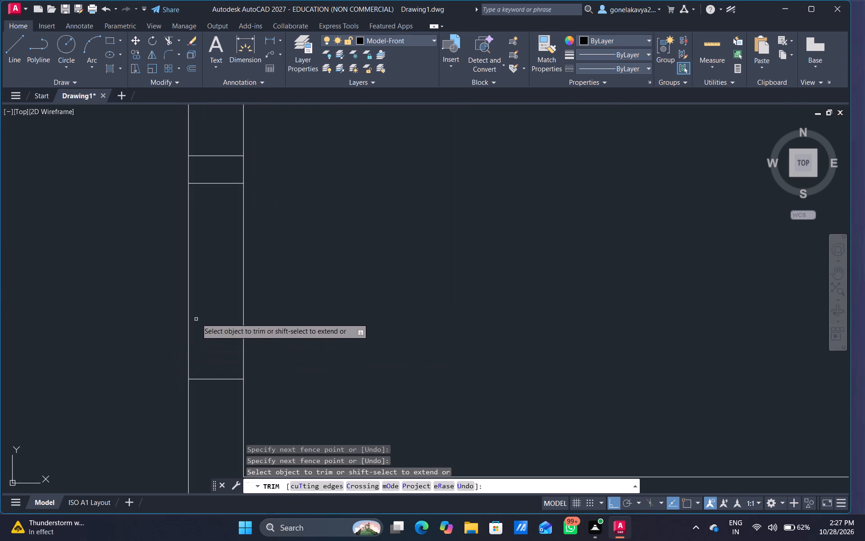
left_click_drag(200, 332, 205, 416)
middle_click_drag(212, 261, 228, 398)
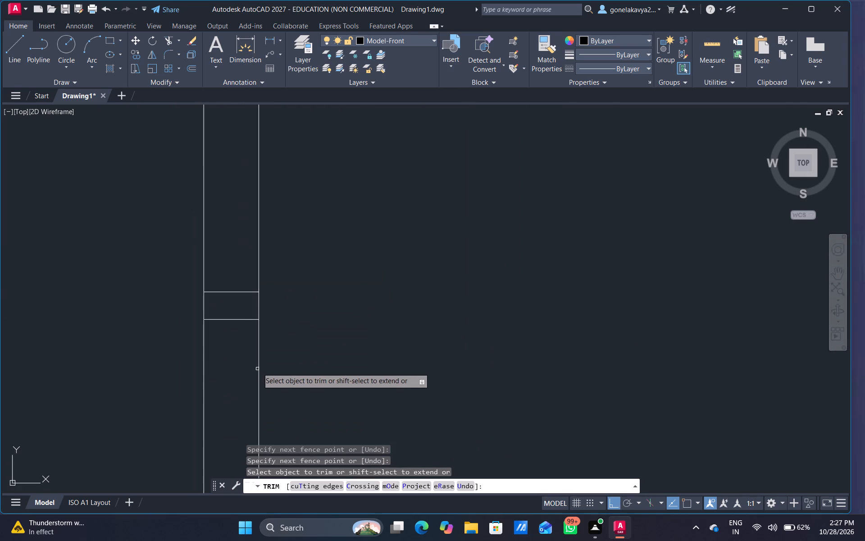
left_click_drag(245, 340, 240, 278)
Trim the overlapping inner wall lines at the plan's top right outer corner.
scroll(254, 270, "down", 5)
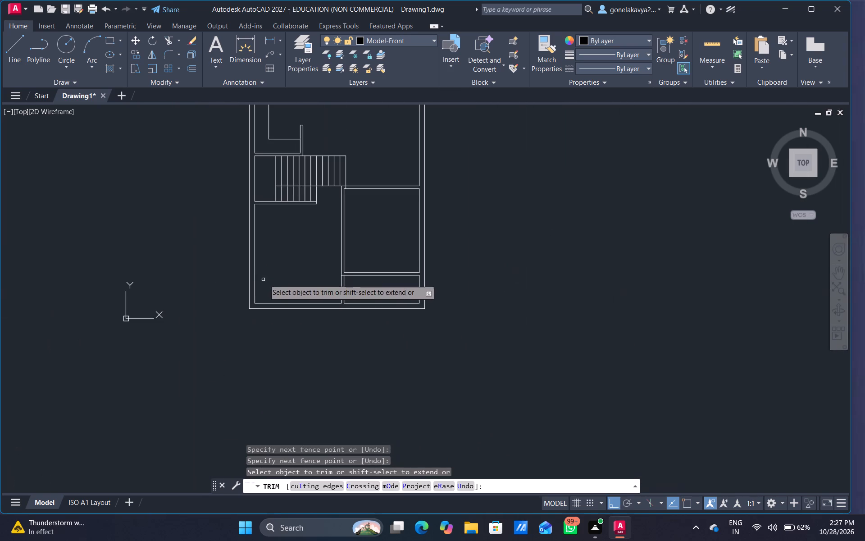
middle_click_drag(299, 241, 281, 305)
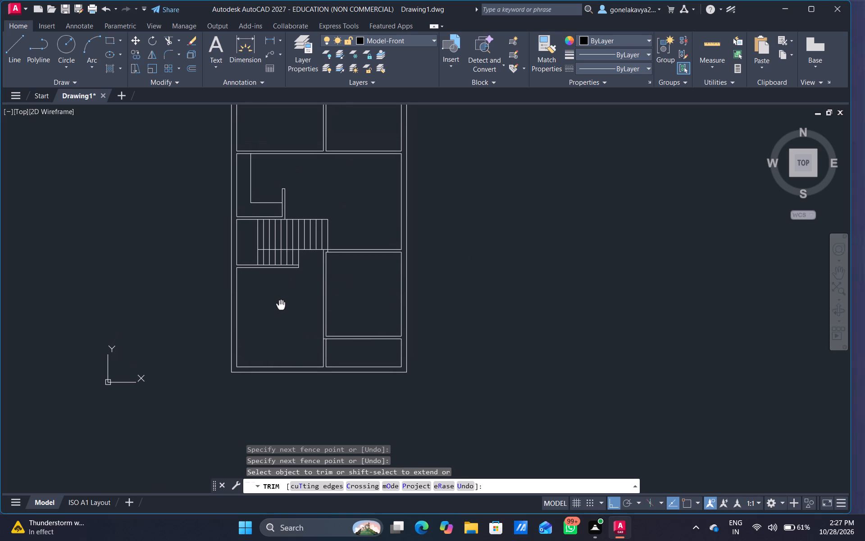
middle_click_drag(281, 305, 281, 306)
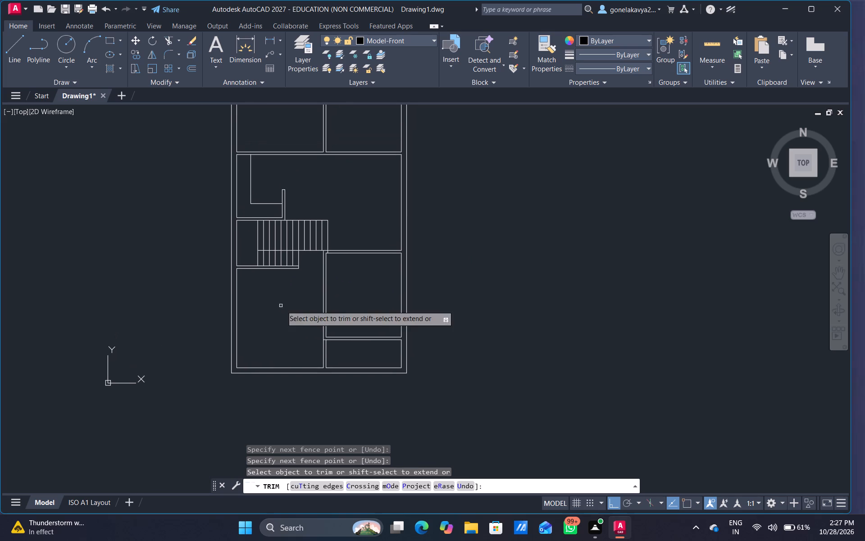
middle_click_drag(345, 317, 351, 335)
scroll(353, 329, "down", 1)
middle_click_drag(350, 197, 356, 236)
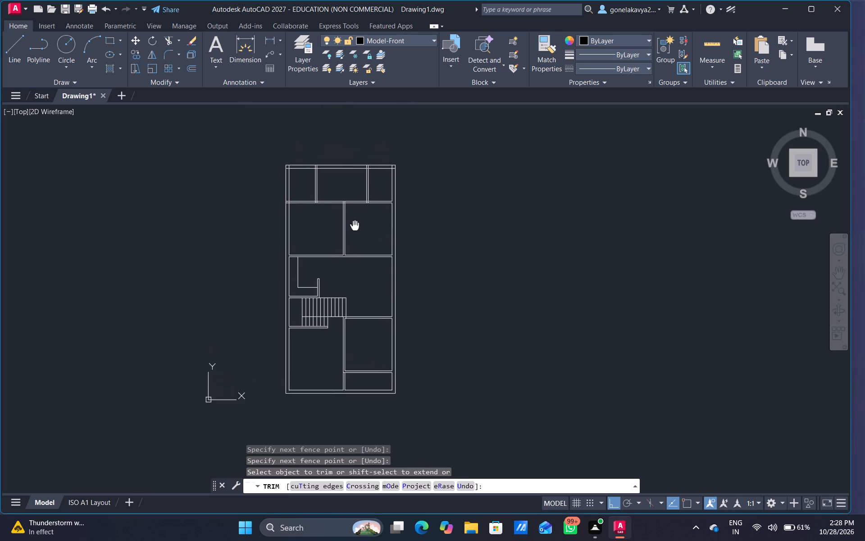
middle_click_drag(356, 236, 361, 244)
scroll(401, 199, "up", 3)
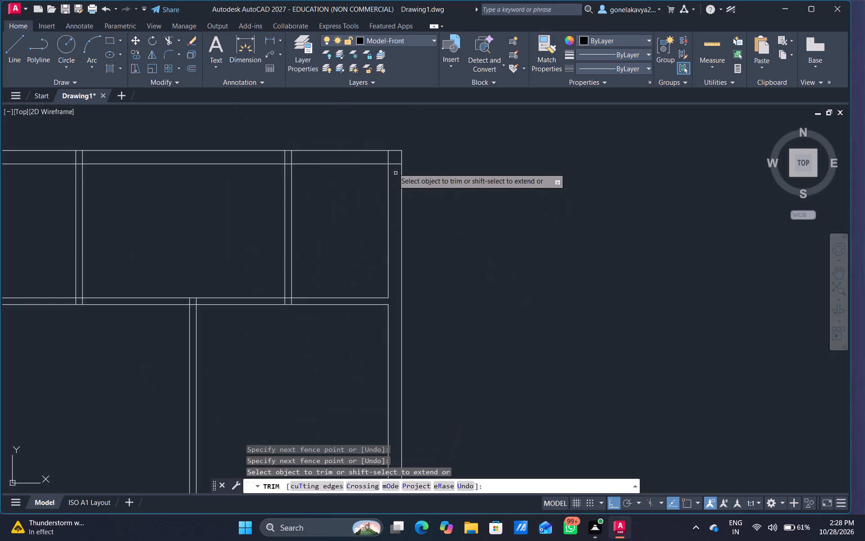
scroll(392, 162, "up", 4)
left_click_drag(355, 142, 403, 214)
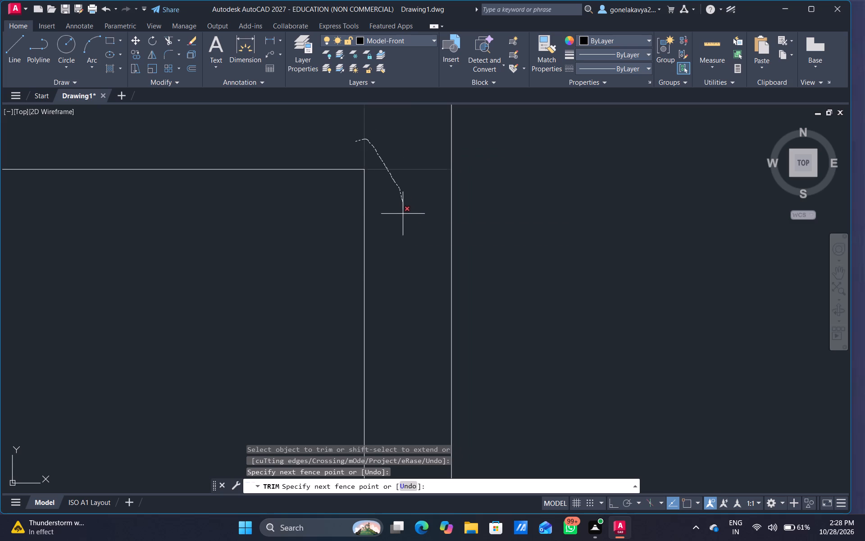
Trim the crossing lines where the right vertical partition of the top rooms meets the top outer wall.
scroll(350, 262, "down", 3)
middle_click_drag(319, 274, 497, 282)
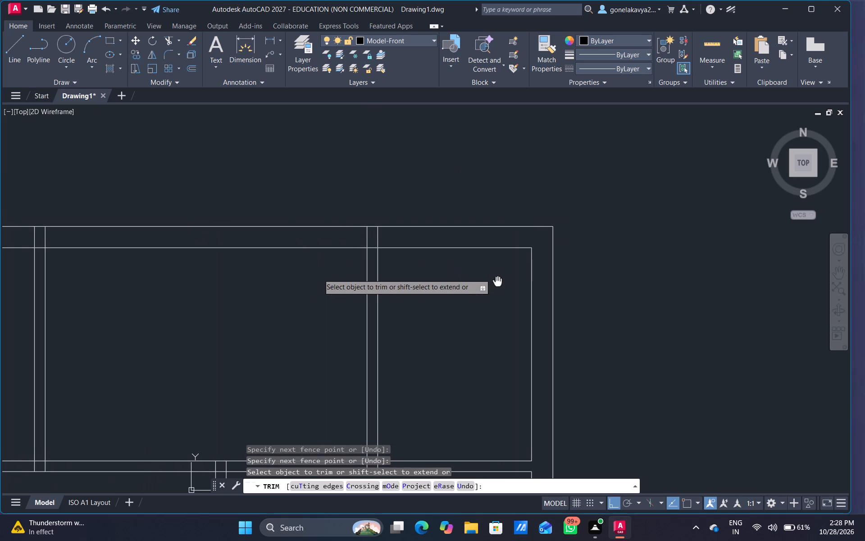
middle_click_drag(497, 282, 499, 283)
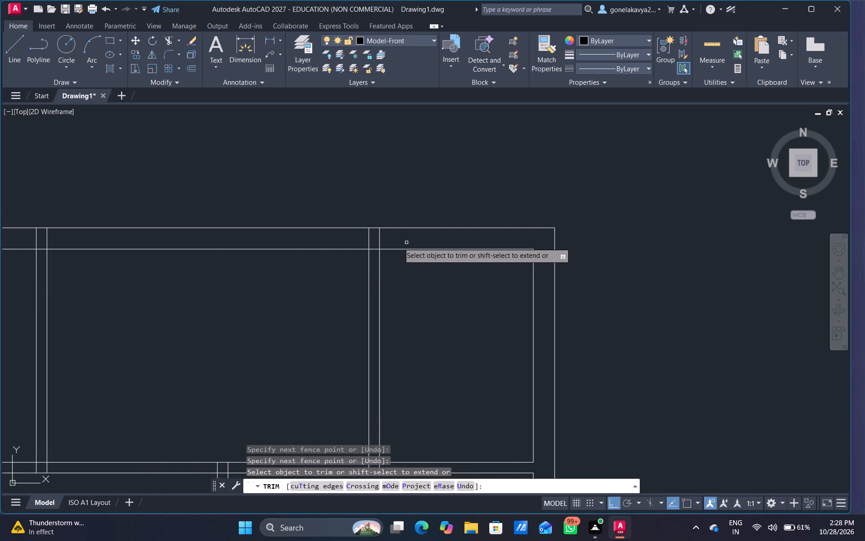
scroll(387, 245, "up", 3)
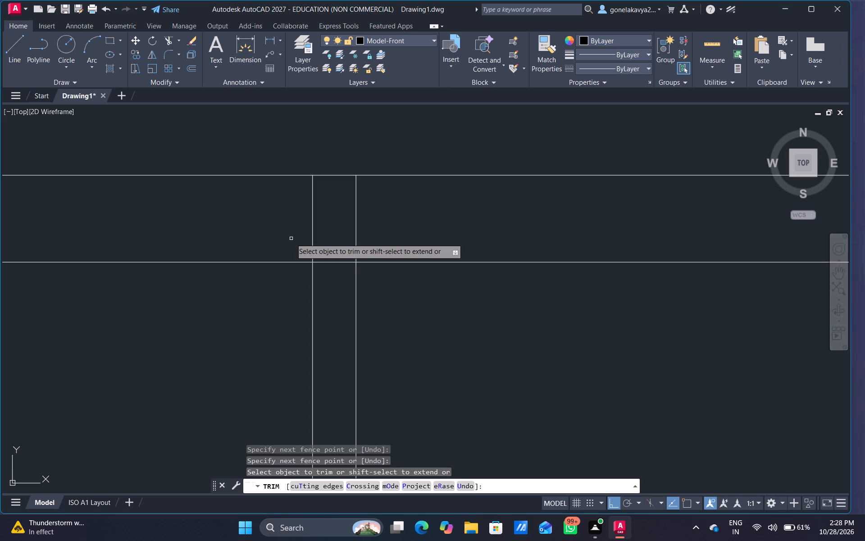
left_click_drag(263, 232, 373, 221)
left_click_drag(333, 238, 326, 288)
Trim the crossing lines where the left vertical partition of the top rooms meets the top outer wall.
scroll(323, 290, "down", 4)
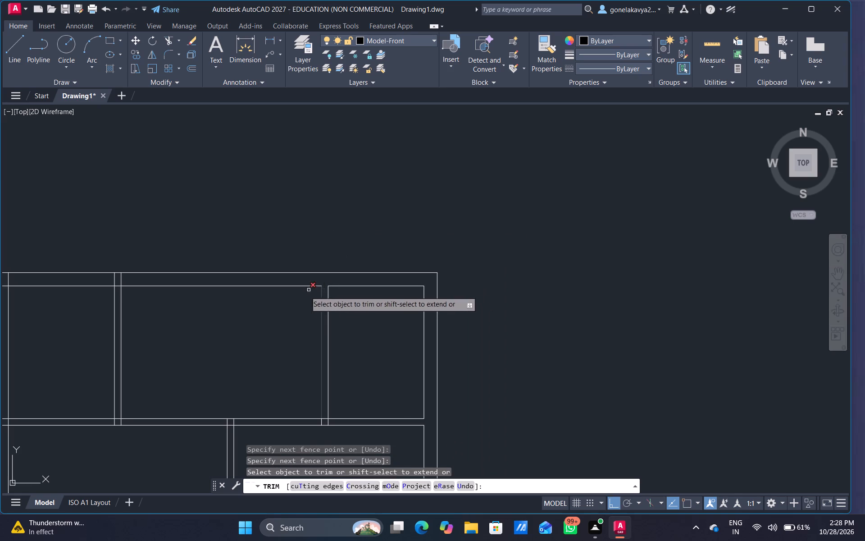
middle_click_drag(136, 306, 354, 294)
scroll(332, 272, "up", 5)
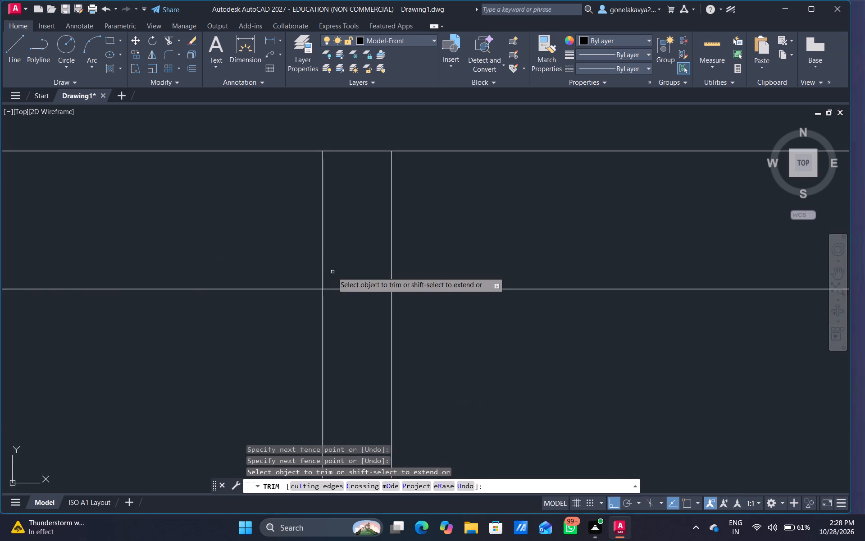
scroll(332, 272, "up", 1)
left_click_drag(263, 241, 490, 212)
left_click_drag(384, 248, 370, 341)
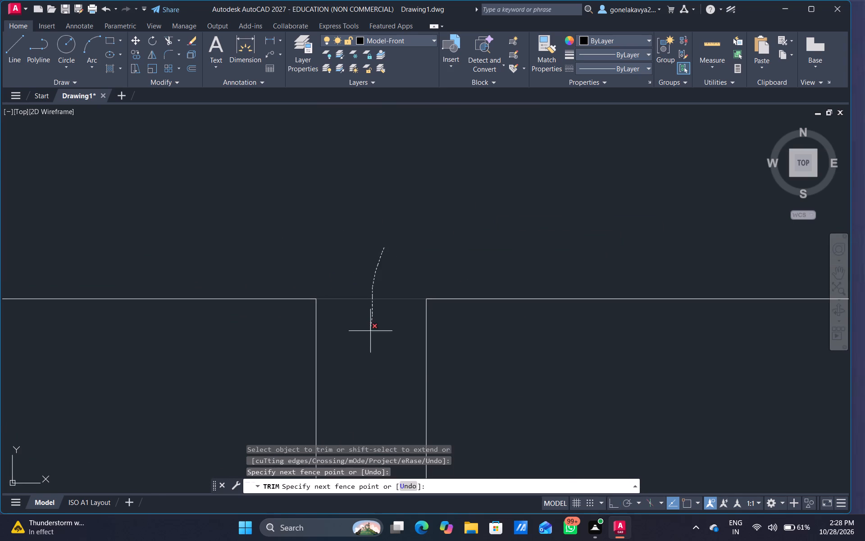
left_click_drag(370, 341, 371, 348)
Trim the overlapping inner wall lines at the plan's top left outer corner.
scroll(376, 344, "down", 4)
middle_click_drag(279, 364, 514, 309)
scroll(340, 290, "up", 3)
left_click_drag(234, 253, 318, 201)
left_click_drag(356, 192, 285, 193)
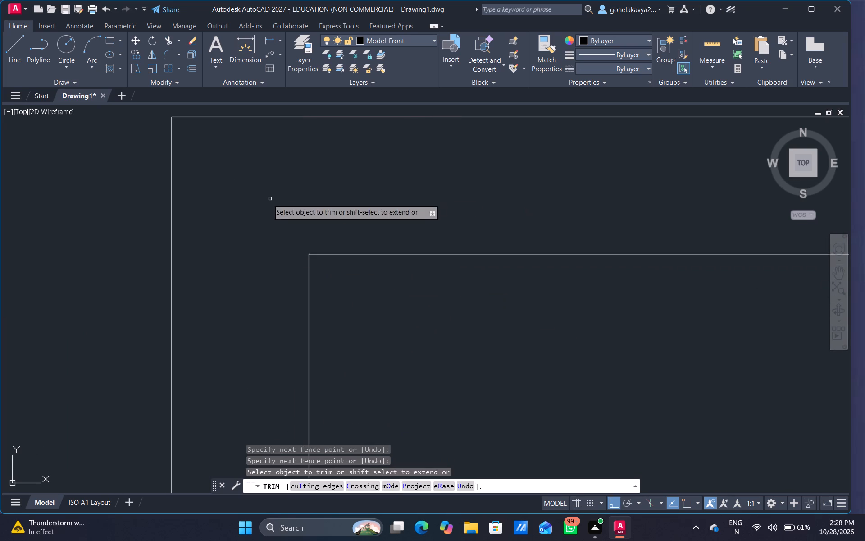
Trim the short lines across the left outer wall at the horizontal partition below the three top rooms, and end trimming.
scroll(359, 204, "down", 5)
middle_click_drag(411, 321, 423, 202)
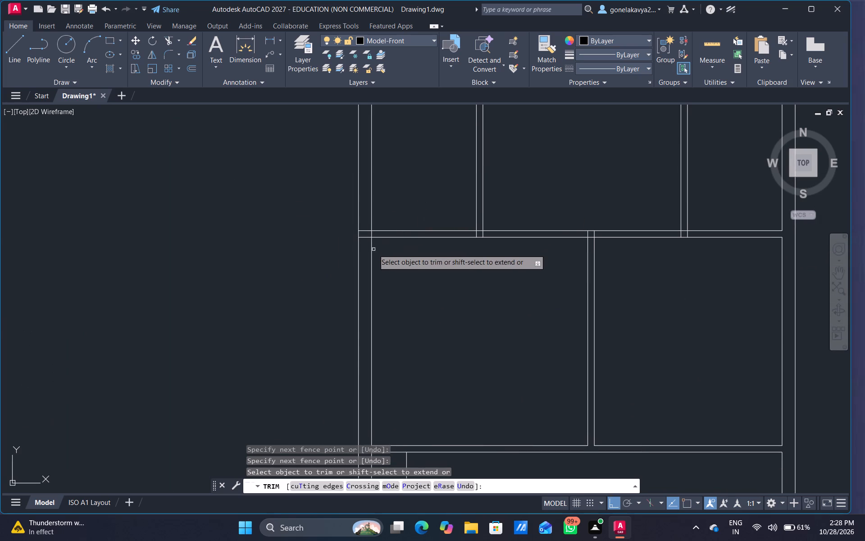
scroll(367, 235, "up", 5)
left_click_drag(371, 147, 400, 236)
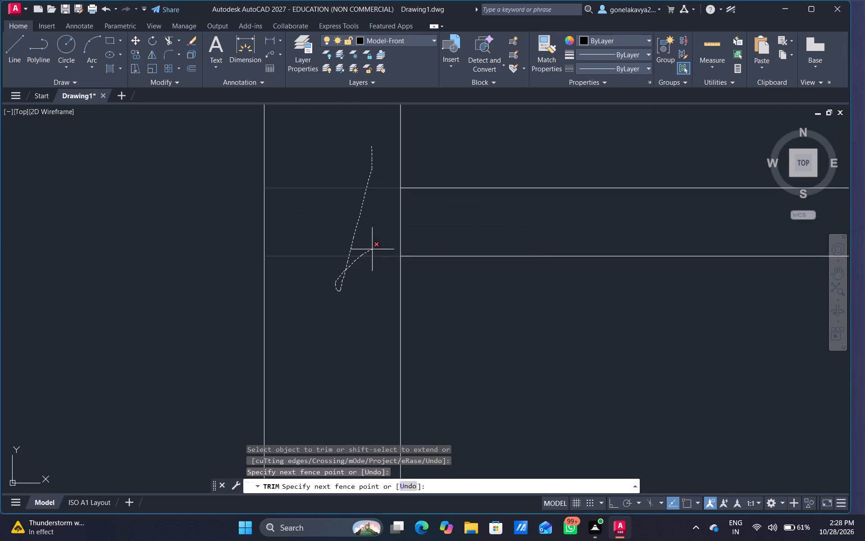
left_click_drag(400, 236, 460, 225)
scroll(499, 254, "down", 5)
middle_click_drag(566, 314, 352, 322)
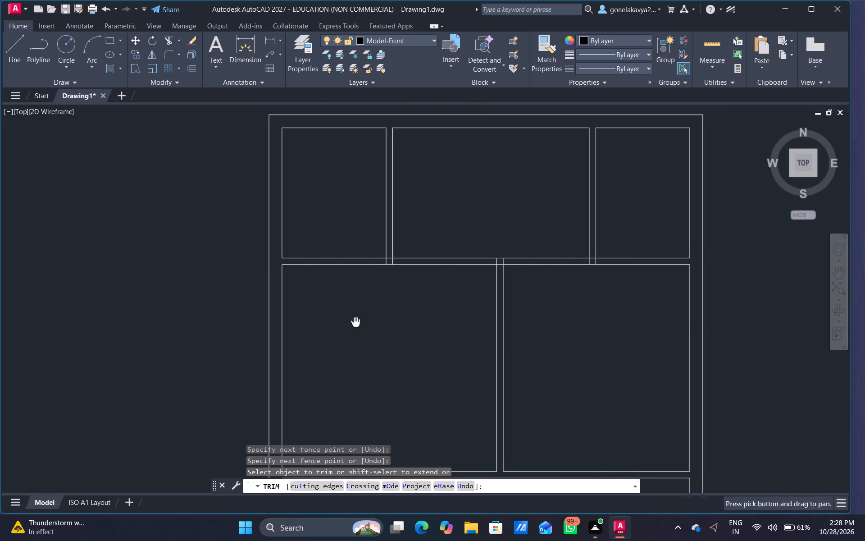
key("Escape")
Offset the left face line of the top rooms' left vertical partition 3" toward the top left room.
key("o")
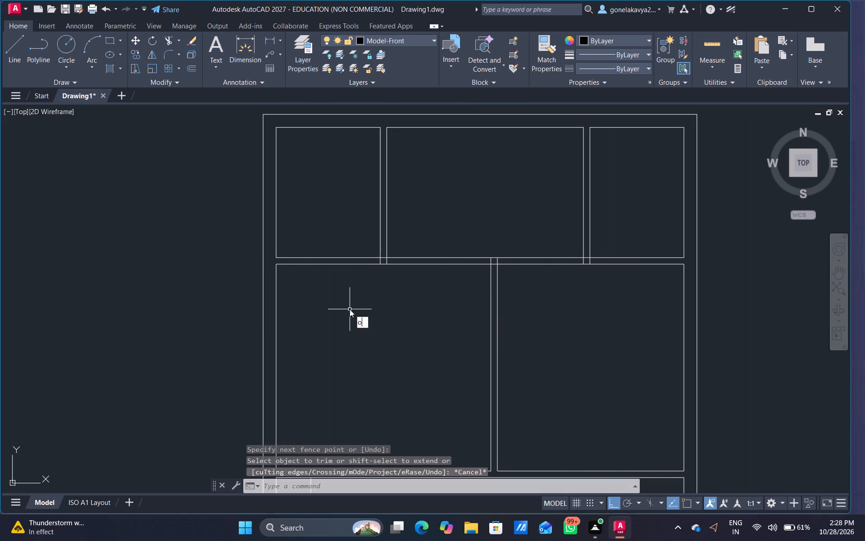
key("Return")
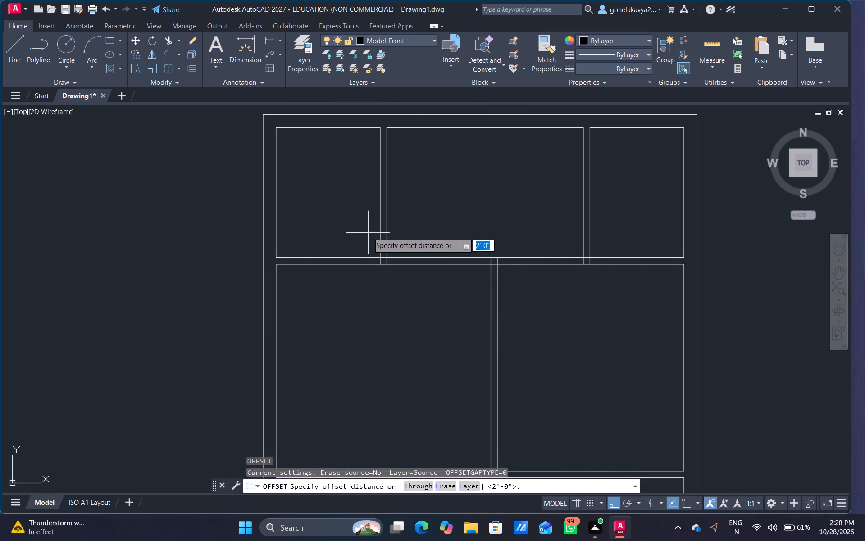
left_click_drag(367, 231, 362, 229)
left_click(346, 229)
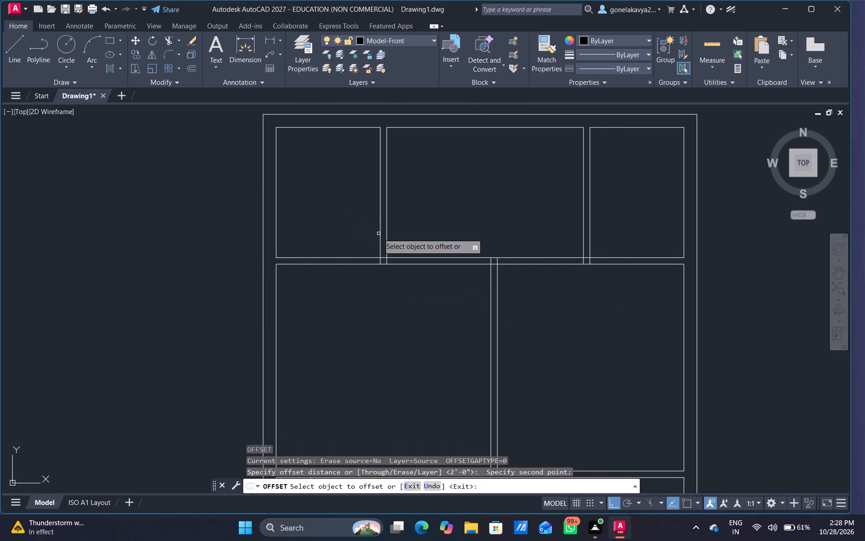
left_click(380, 239)
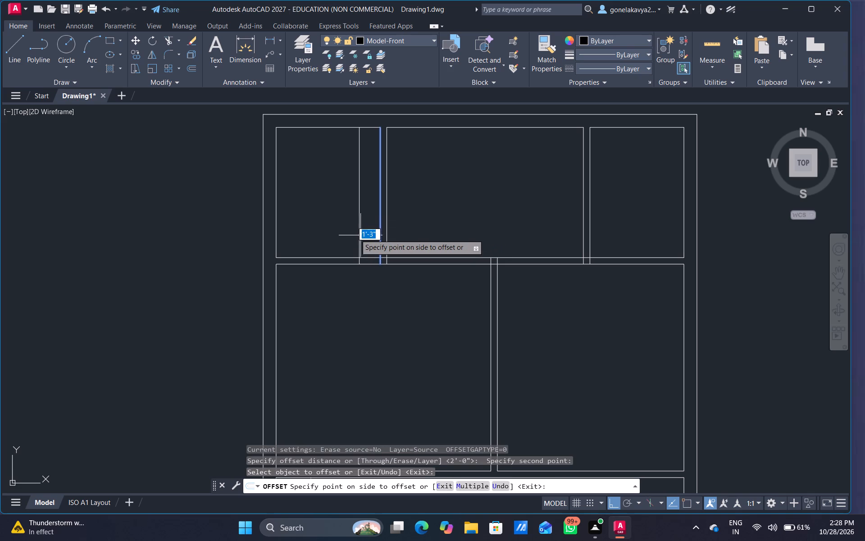
key("3")
key("shift+quotedbl")
key("Return")
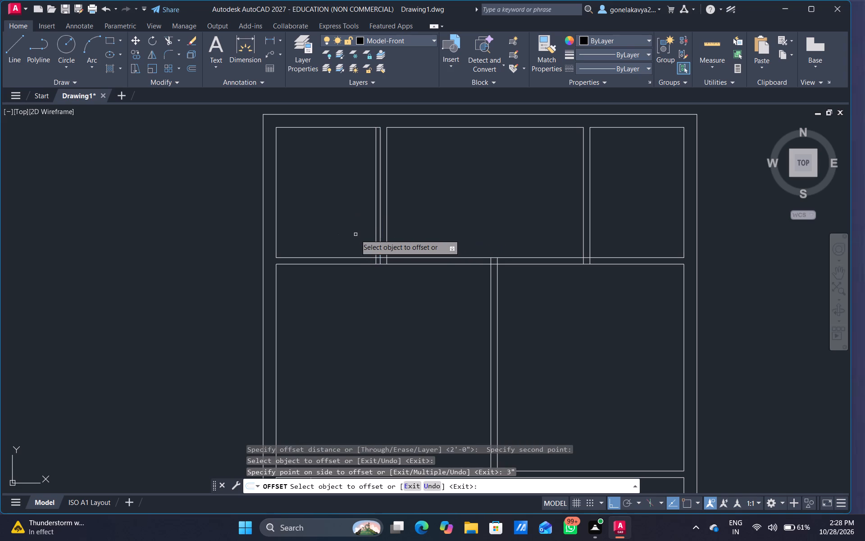
Offset the right face line of the same vertical partition 3" toward the top middle room.
scroll(371, 236, "up", 3)
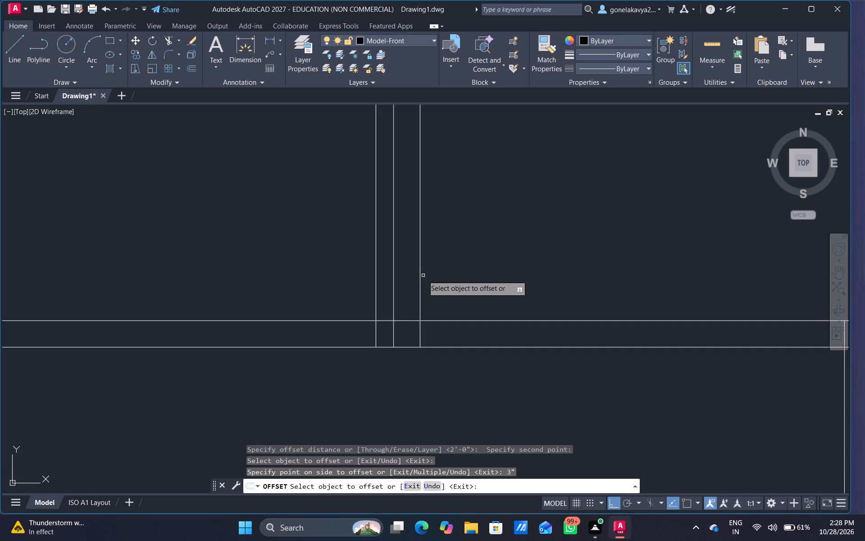
left_click(420, 269)
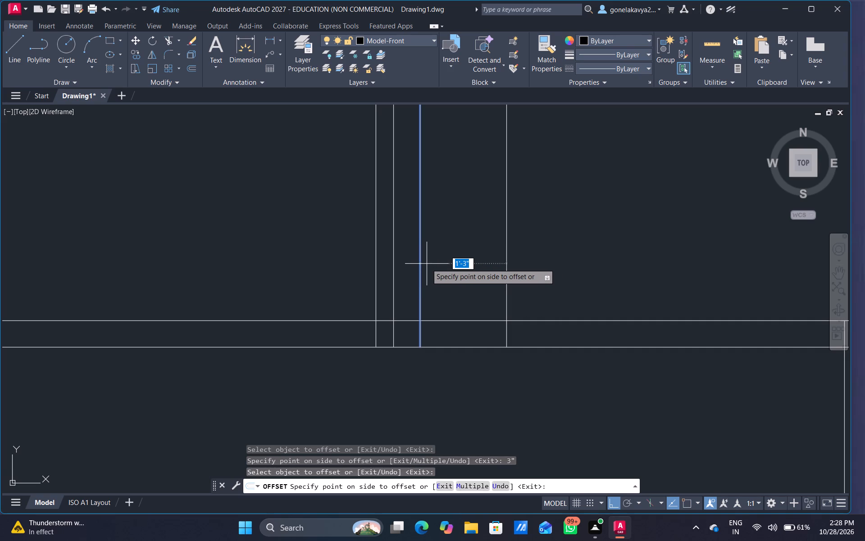
type("3\"")
key("Return")
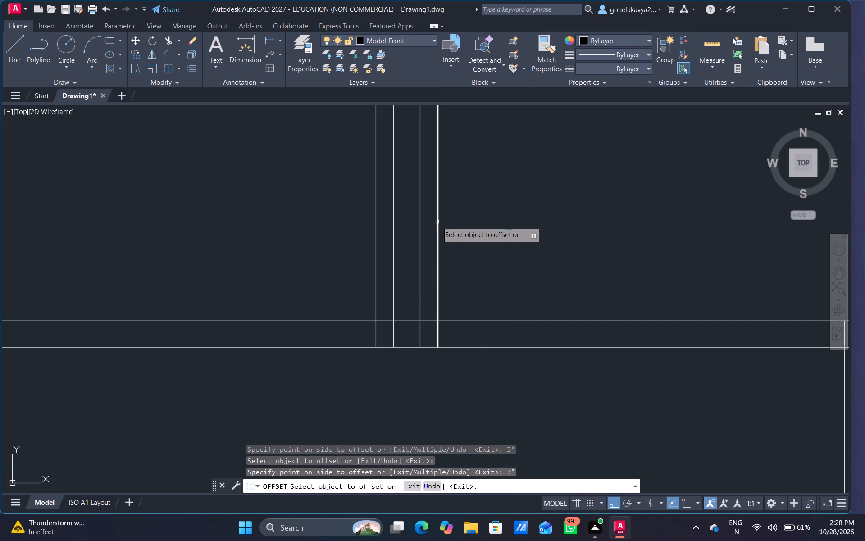
Offset the new 3" line in the top middle room a further 3' to the right.
left_click(435, 218)
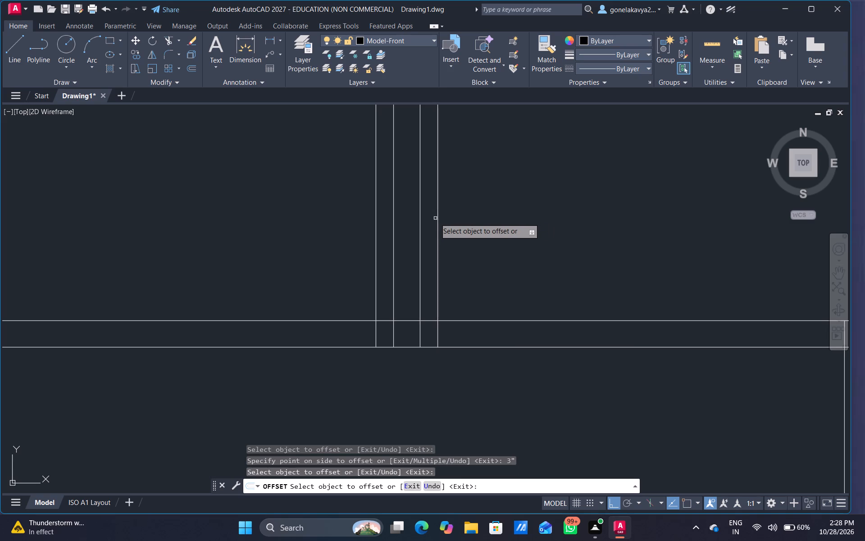
left_click(437, 222)
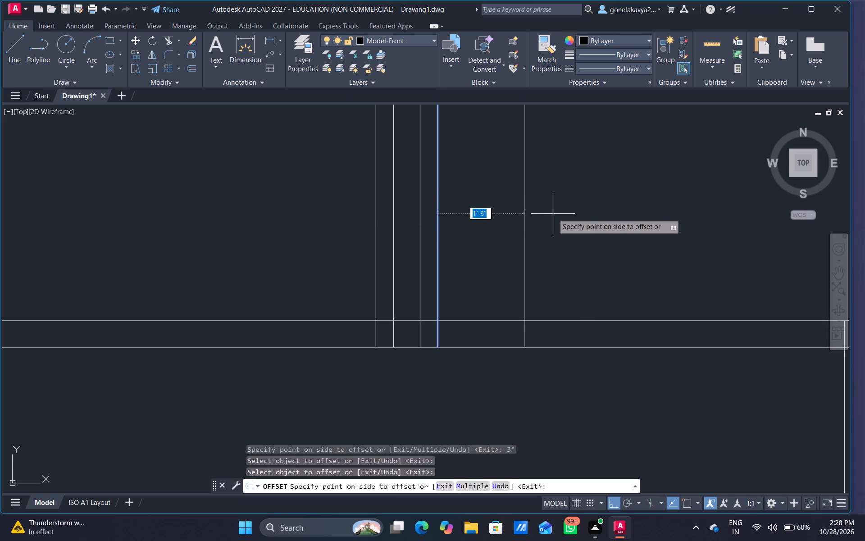
type("3'")
key("Return")
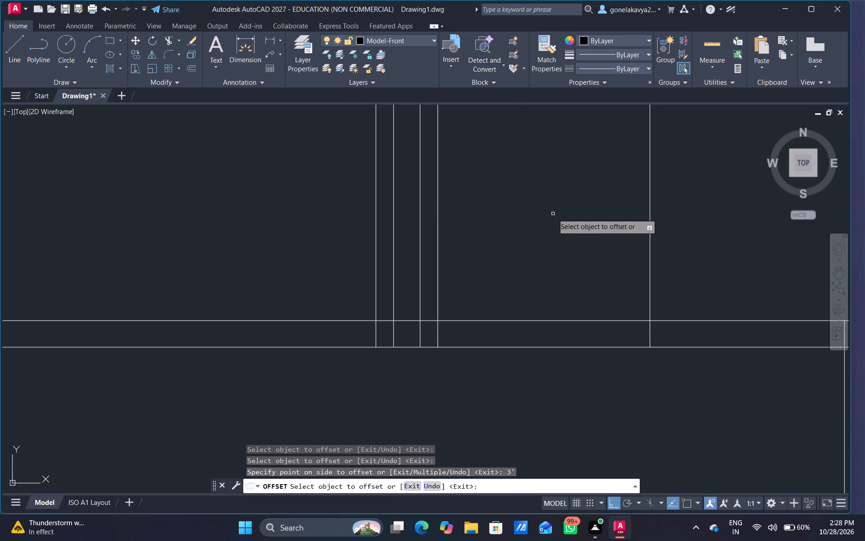
scroll(257, 276, "down", 2)
middle_click_drag(281, 273, 414, 271)
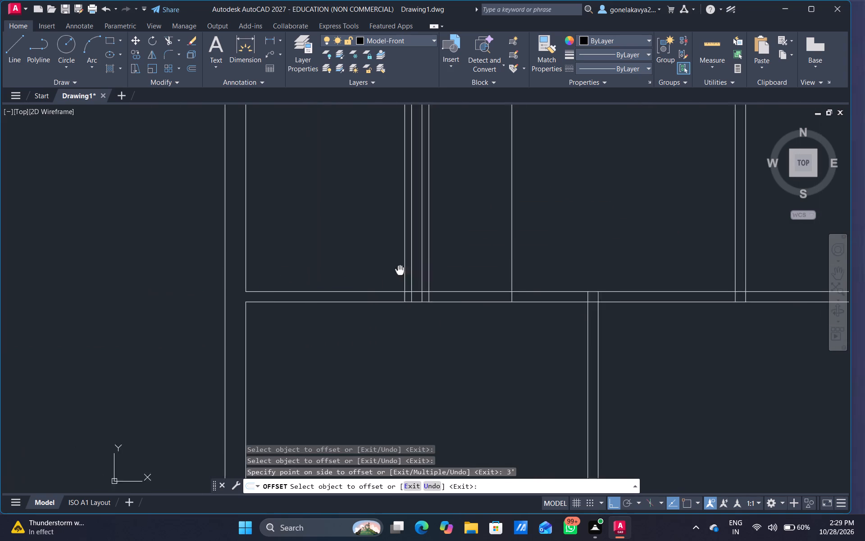
Offset the 3" line in the top left room a further 3' to the left.
middle_click_drag(414, 271, 415, 272)
scroll(431, 293, "up", 3)
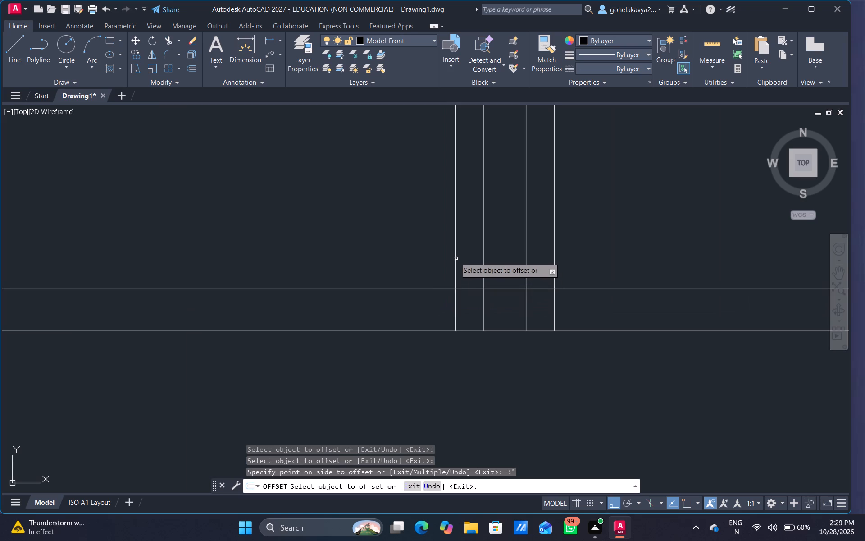
left_click(455, 256)
type("3'")
key("Return")
Offset both face lines of the top rooms' right vertical partition 3" outward, into the top right and top middle rooms.
scroll(421, 246, "down", 1)
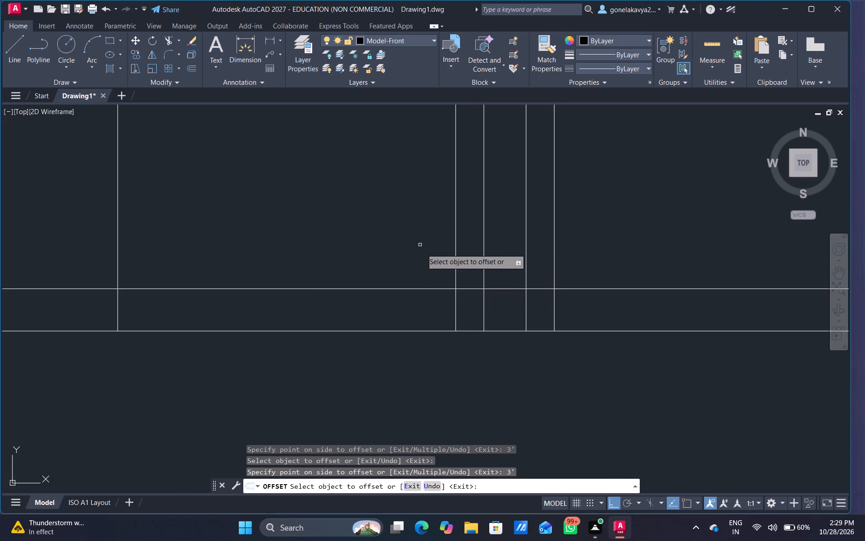
scroll(422, 249, "down", 2)
middle_click_drag(664, 252, 423, 213)
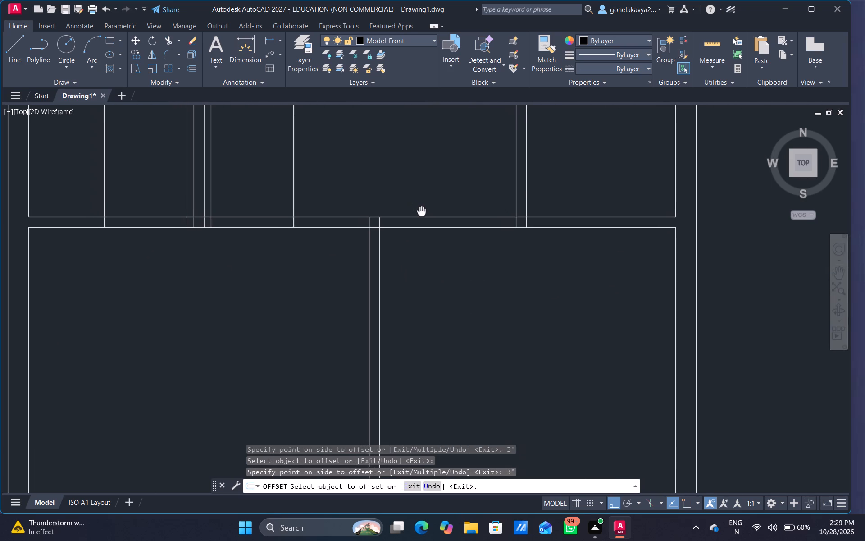
middle_click_drag(423, 213, 431, 223)
scroll(459, 241, "up", 1)
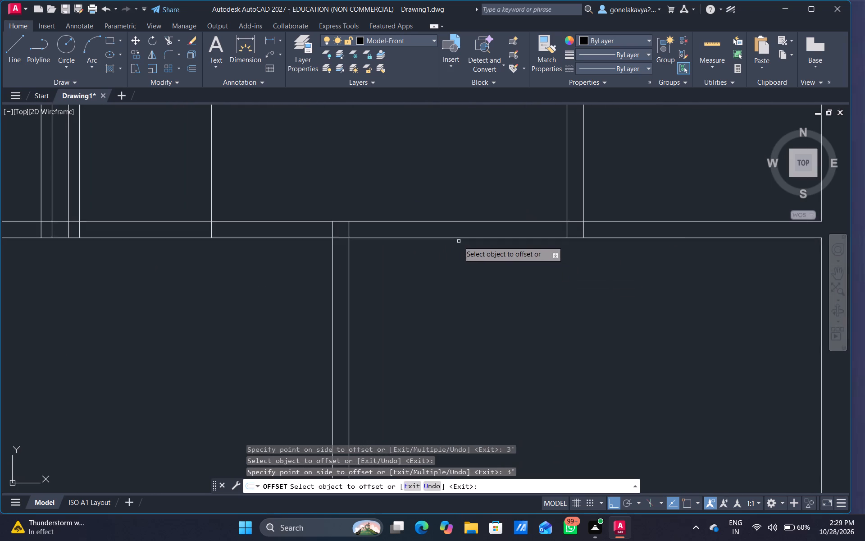
scroll(459, 241, "up", 1)
middle_click_drag(560, 246, 282, 321)
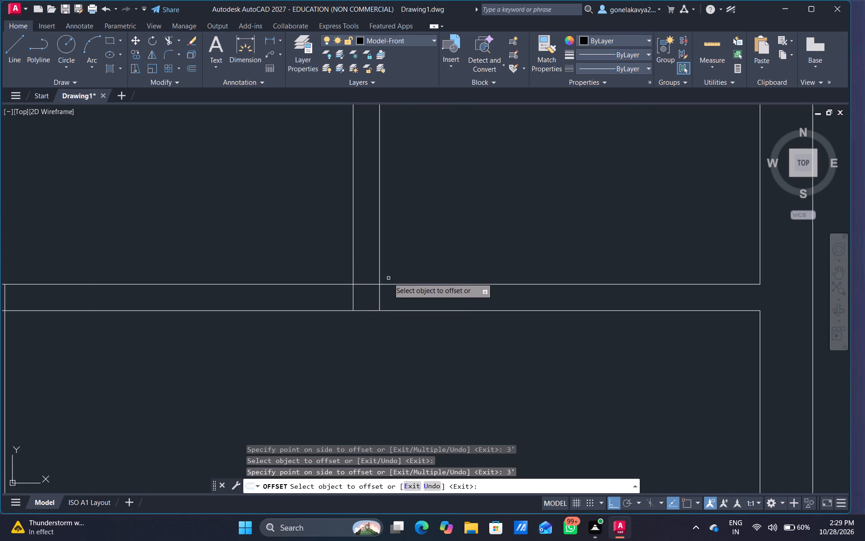
left_click(380, 256)
type("3\"")
key("Return")
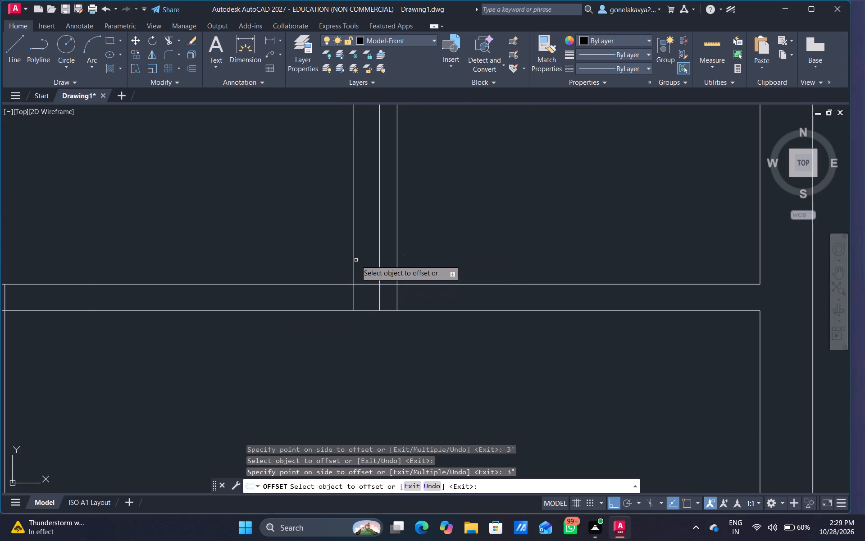
left_click(355, 259)
type("3\"")
key("Return")
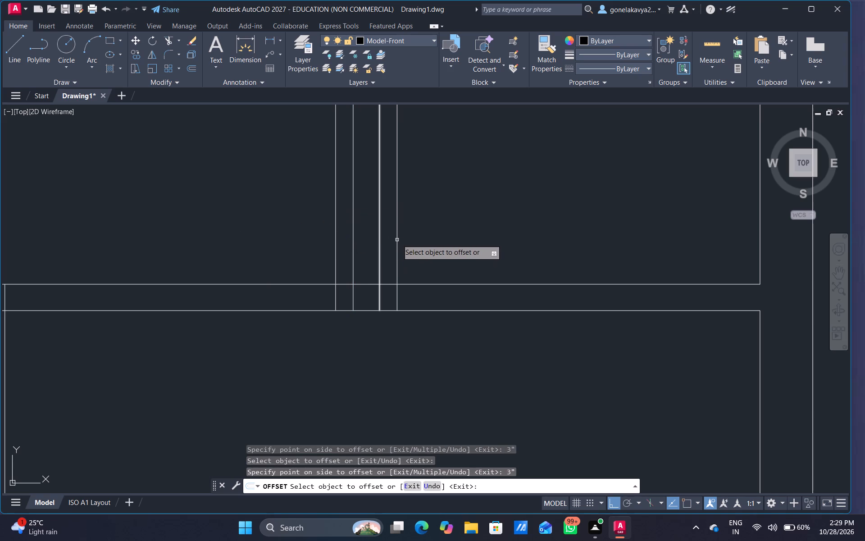
Offset the two new 3" lines a further 3' away from the right partition, into the top right and top middle rooms.
left_click(397, 239)
type("3'")
key("Return")
scroll(496, 249, "down", 2)
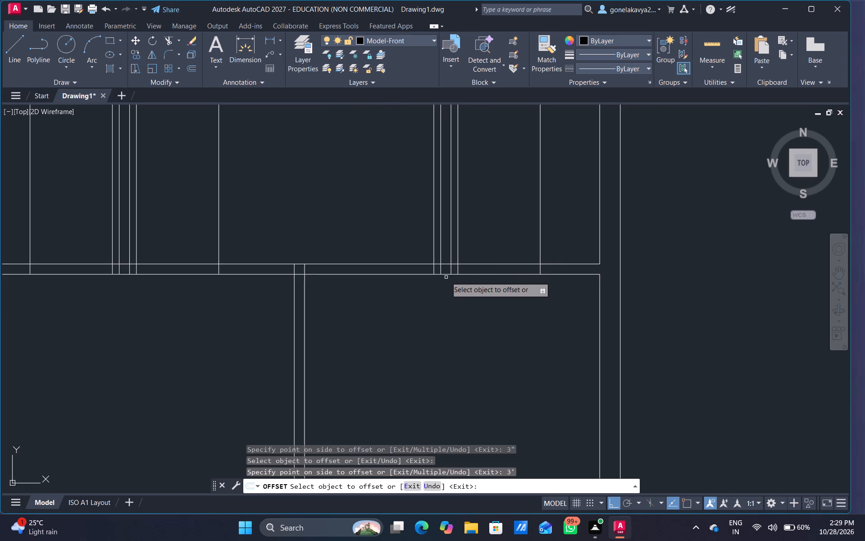
scroll(436, 267, "up", 4)
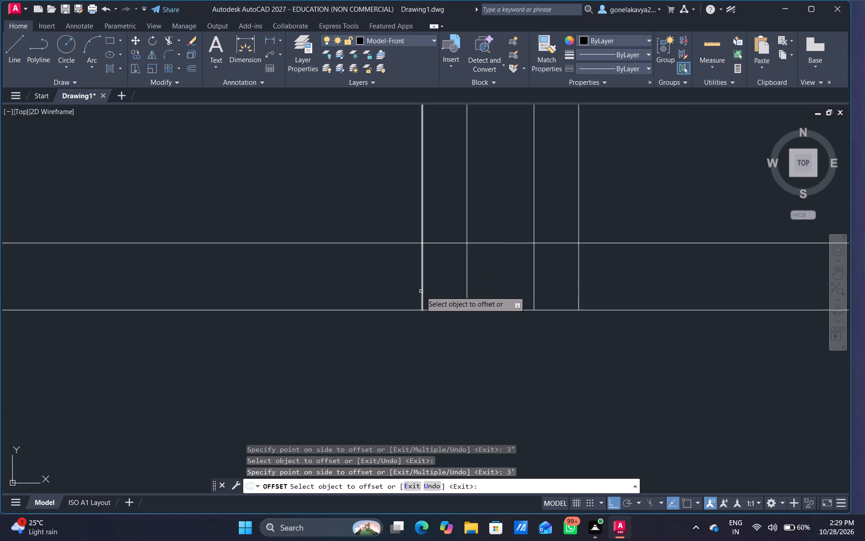
left_click(421, 290)
type("3'")
key("Return")
Trim out the top right room's 3' opening in the horizontal partition and remove its jamb lines' extensions above the wall.
scroll(289, 274, "down", 3)
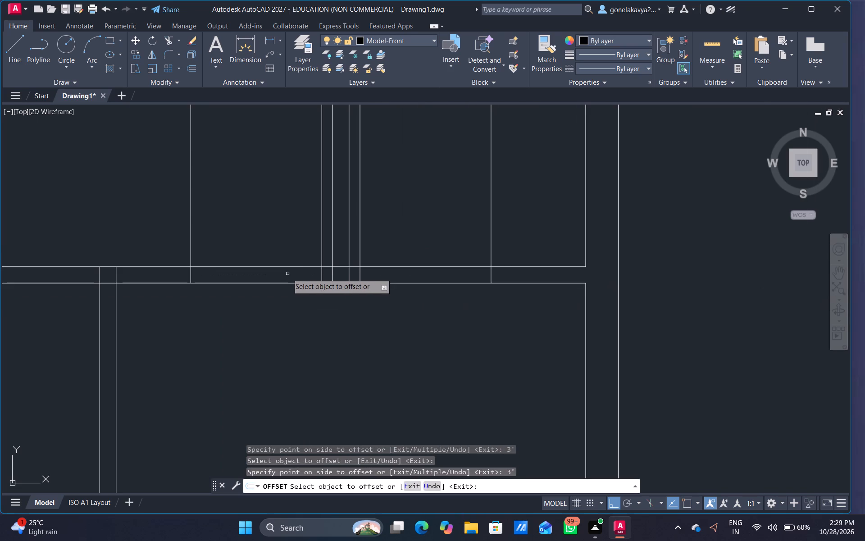
key("Escape")
key("t")
key("r")
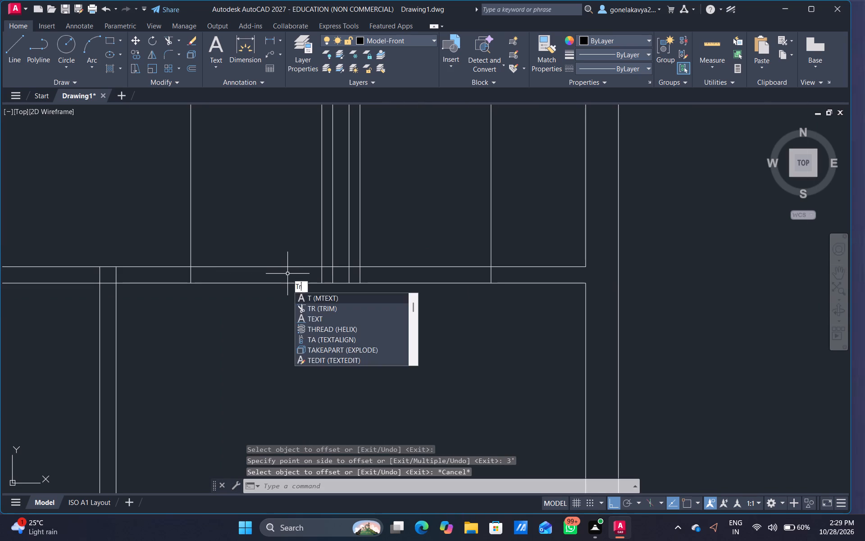
key("space")
scroll(350, 278, "up", 3)
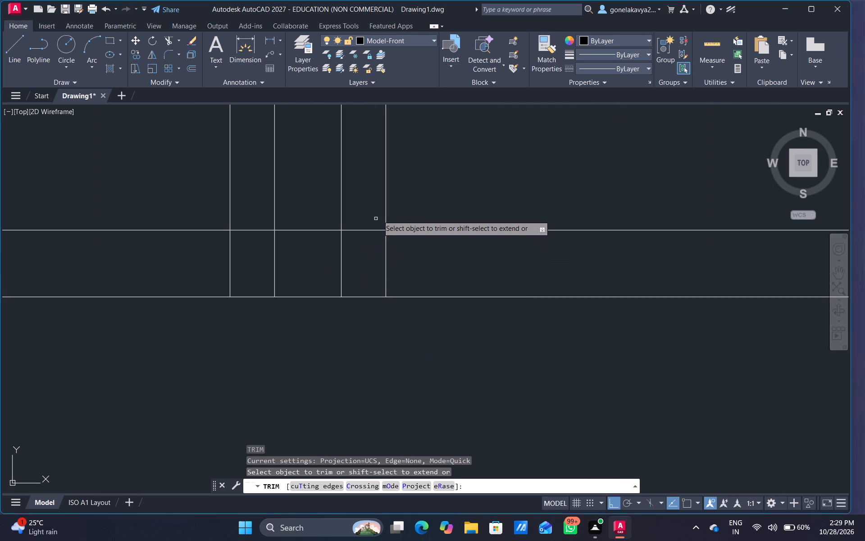
left_click_drag(379, 212, 412, 195)
scroll(528, 215, "down", 2)
middle_click_drag(569, 194, 482, 253)
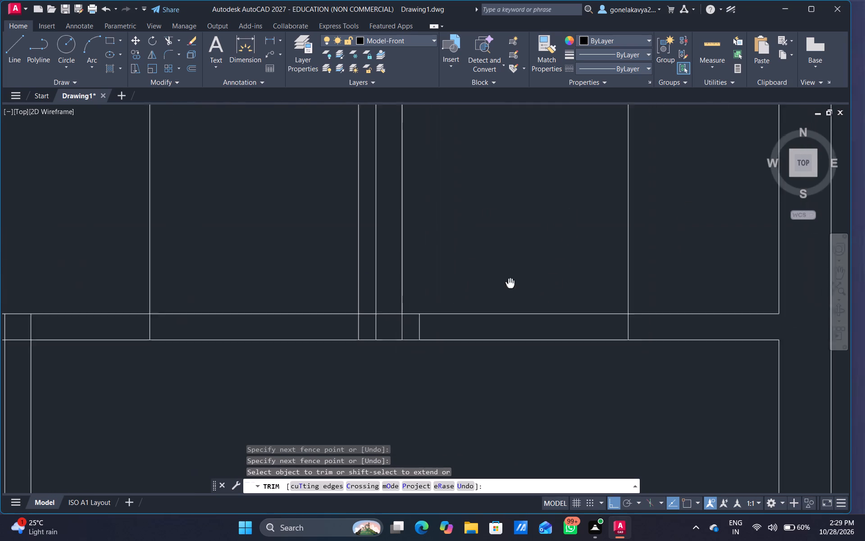
middle_click_drag(482, 253, 460, 224)
left_click_drag(472, 273, 473, 287)
left_click_drag(473, 294, 473, 231)
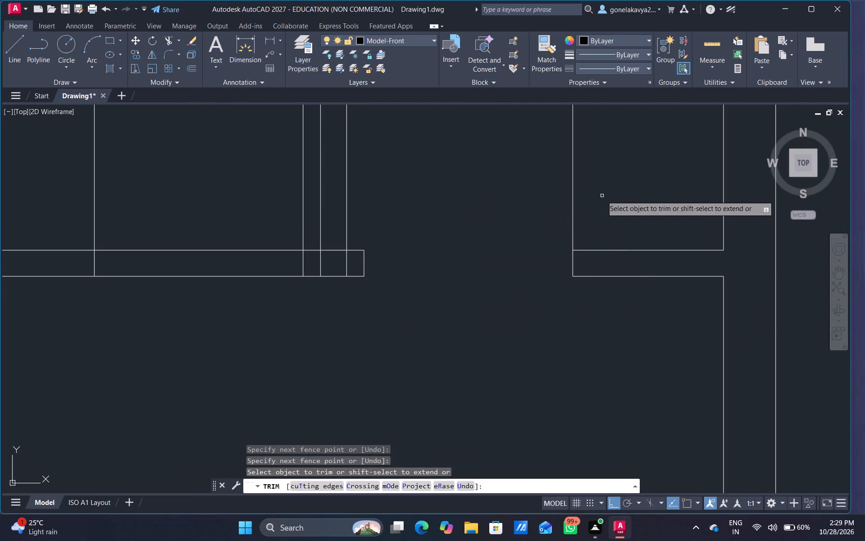
left_click_drag(602, 196, 458, 232)
Trim the 3" line above the wall on the right vertical partition's left side, and clear the lines inside the partition's wall junction.
scroll(351, 267, "up", 1)
middle_click_drag(348, 264, 477, 279)
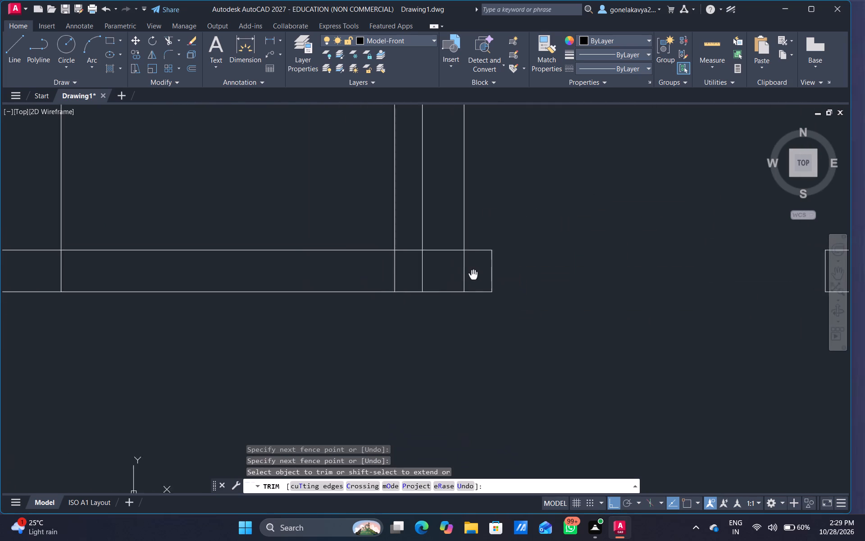
middle_click_drag(477, 279, 477, 280)
left_click_drag(417, 221, 376, 208)
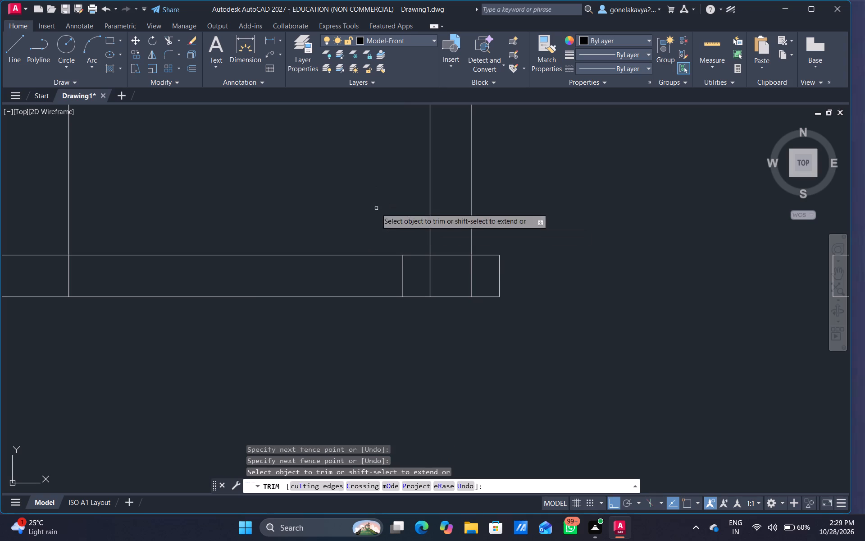
left_click_drag(421, 288, 444, 225)
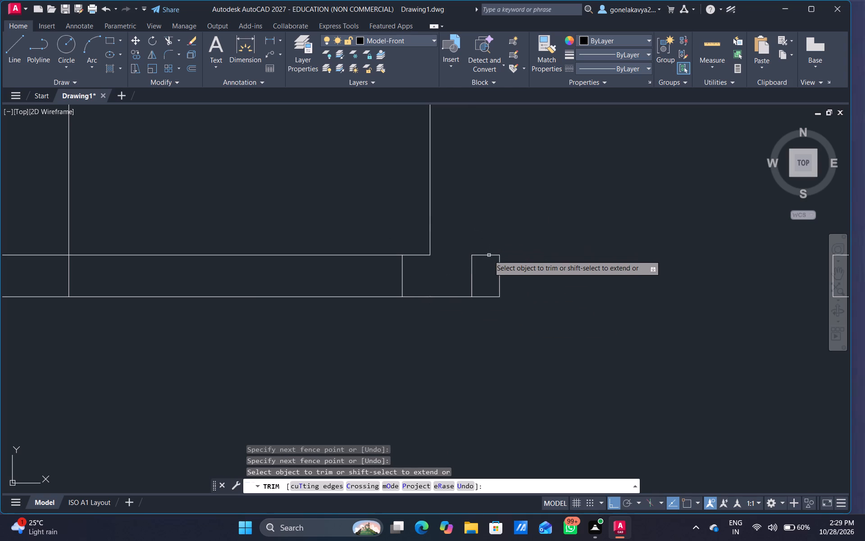
key("ctrl+z")
left_click_drag(454, 245, 457, 269)
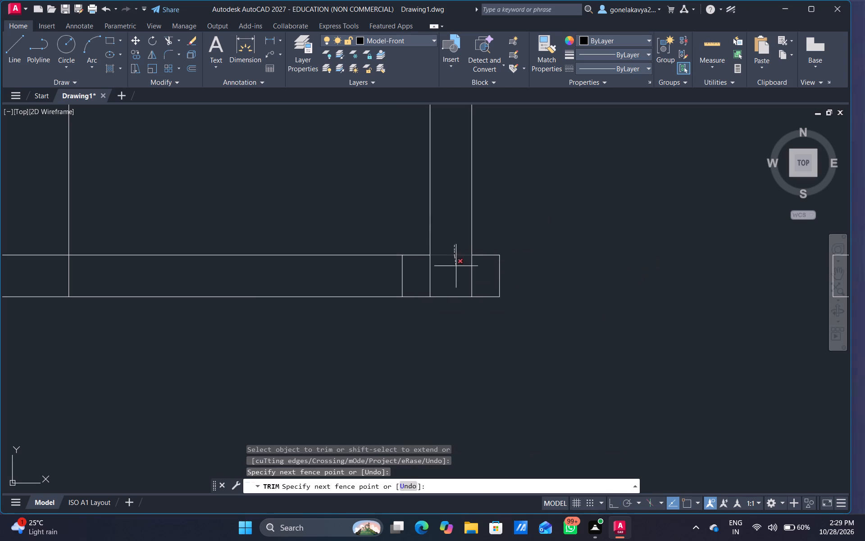
left_click_drag(457, 269, 476, 280)
left_click_drag(443, 275, 422, 275)
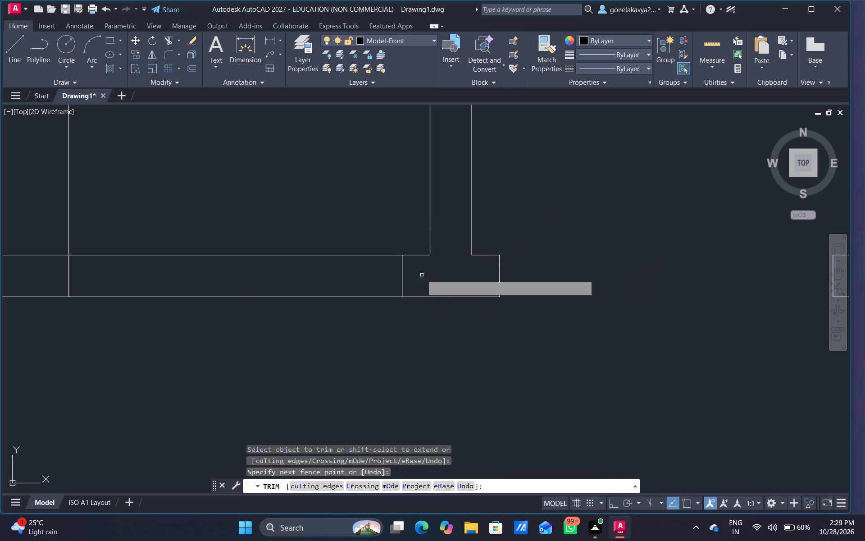
Trim out the top middle room's right 3' opening in the horizontal partition and the far jamb line's extension above the wall.
scroll(306, 237, "down", 1)
middle_click_drag(306, 237, 438, 248)
left_click_drag(436, 239, 423, 315)
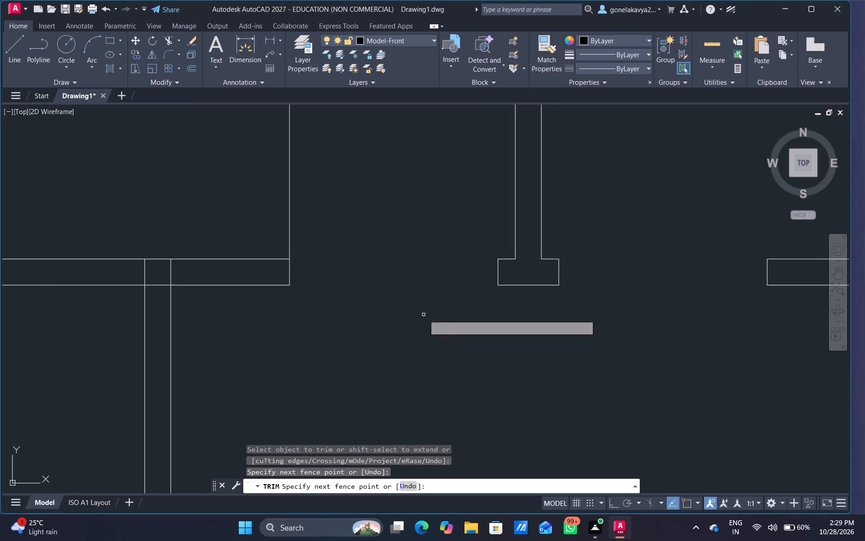
left_click_drag(261, 202, 314, 210)
Trim out the top middle room's left 3' opening in the horizontal partition and both jamb lines' extensions above the wall.
scroll(327, 217, "down", 3)
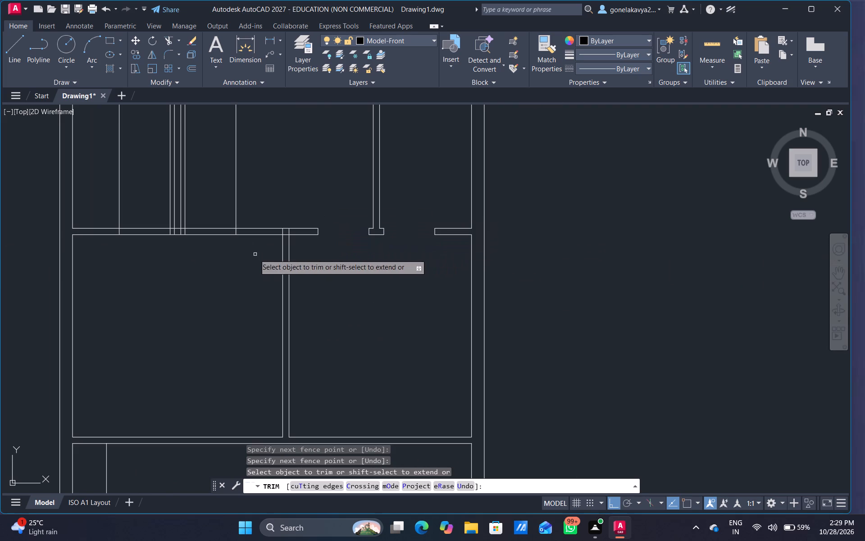
middle_click_drag(253, 255, 521, 325)
scroll(481, 299, "up", 3)
left_click_drag(475, 278, 476, 303)
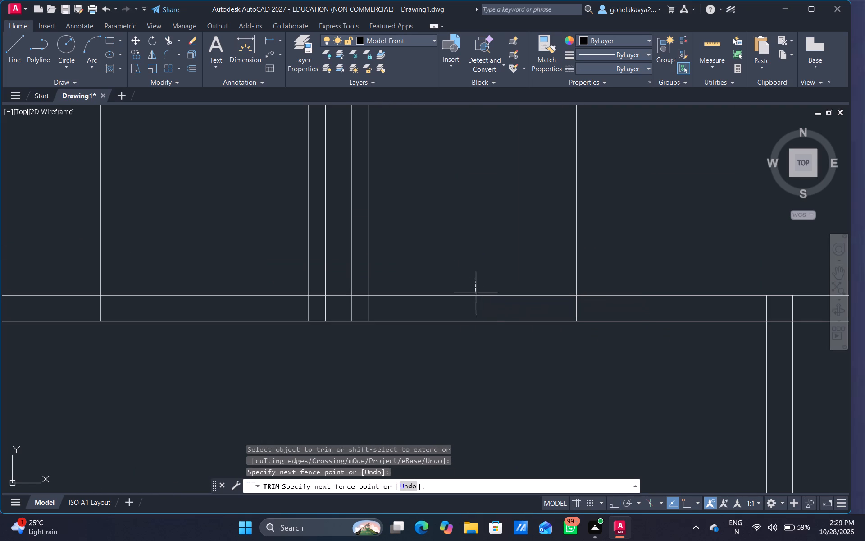
left_click_drag(476, 303, 477, 334)
left_click_drag(597, 234, 540, 252)
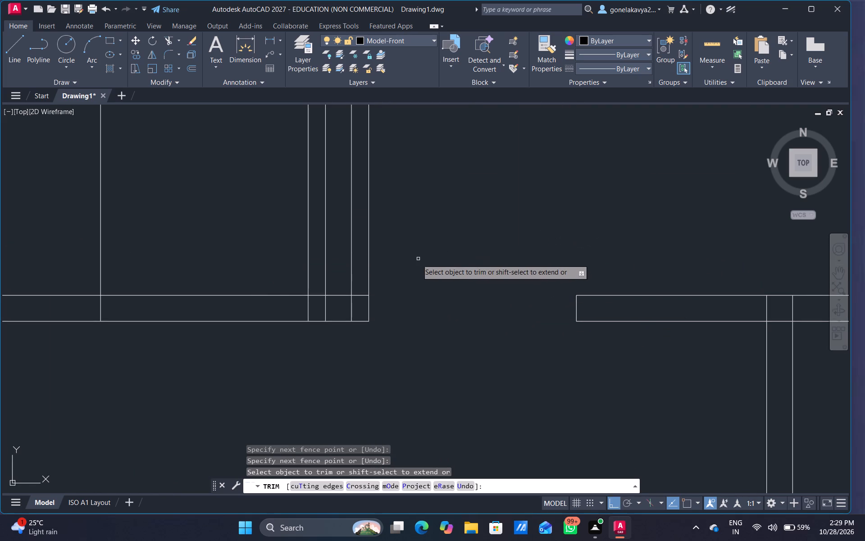
left_click(368, 265)
Clear the lines inside the left vertical partition's wall junction and trim the 3" line above the wall on its left side.
scroll(335, 306, "up", 2)
middle_click_drag(334, 305, 364, 294)
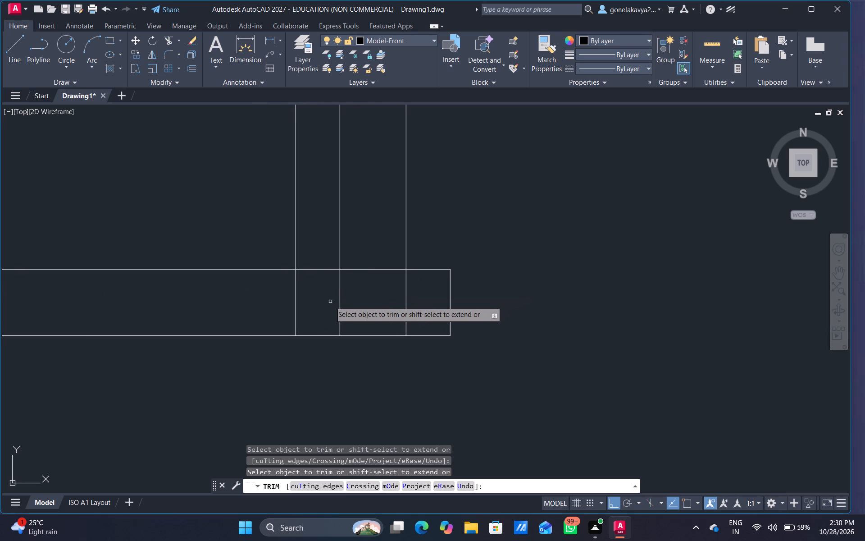
left_click_drag(330, 302, 387, 299)
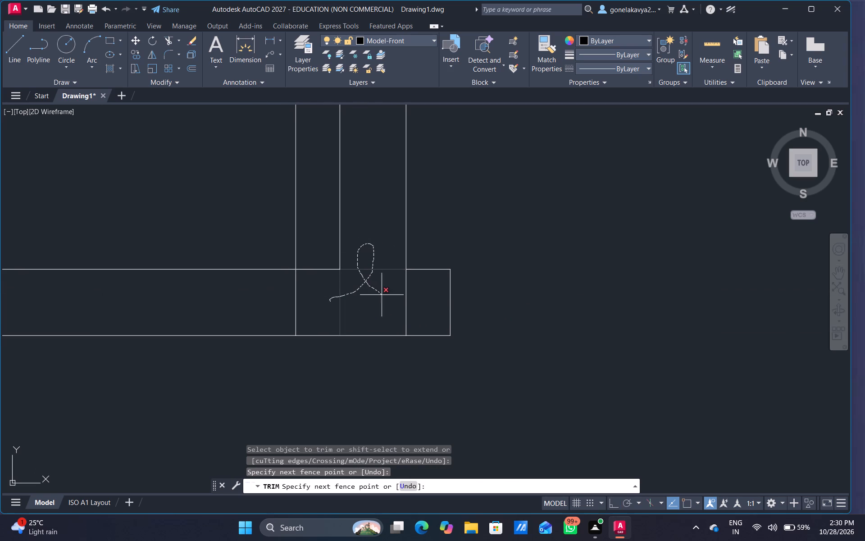
left_click_drag(387, 299, 420, 314)
left_click_drag(314, 230, 284, 228)
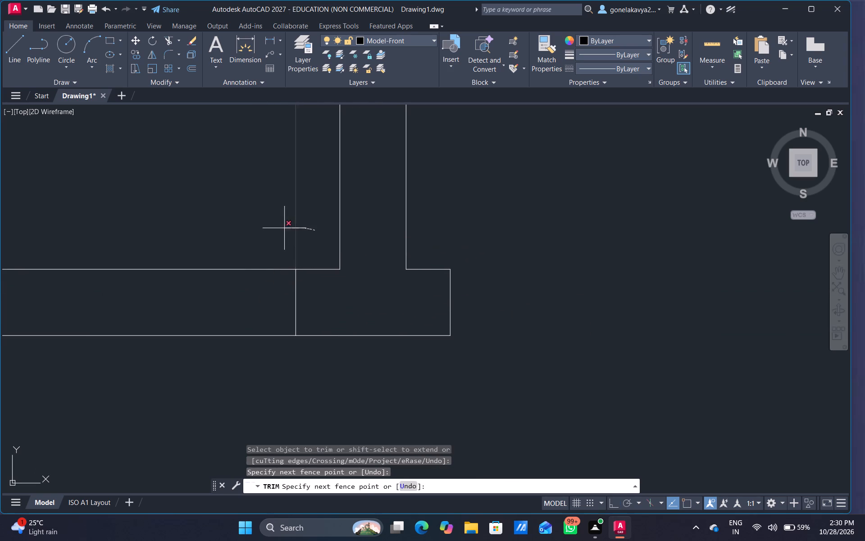
left_click_drag(284, 228, 283, 228)
Trim out the top left room's 3' opening in the horizontal partition and the far jamb line's extension above the wall.
scroll(273, 233, "down", 2)
middle_click_drag(249, 216, 495, 272)
left_click_drag(495, 274, 488, 313)
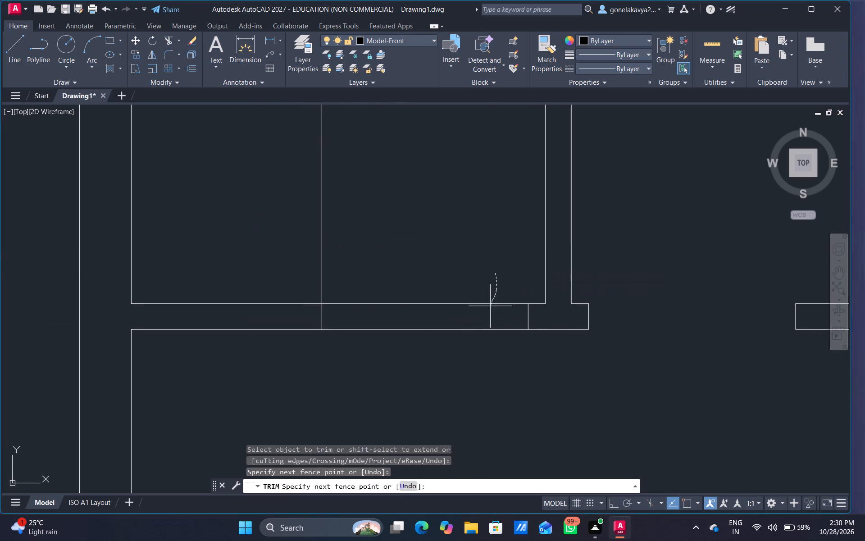
left_click_drag(488, 313, 454, 370)
left_click_drag(332, 243, 300, 239)
Trim the crossing lines where the lower rooms' vertical partition meets the horizontal partition to form an open T-junction, and end trimming.
scroll(429, 250, "down", 5)
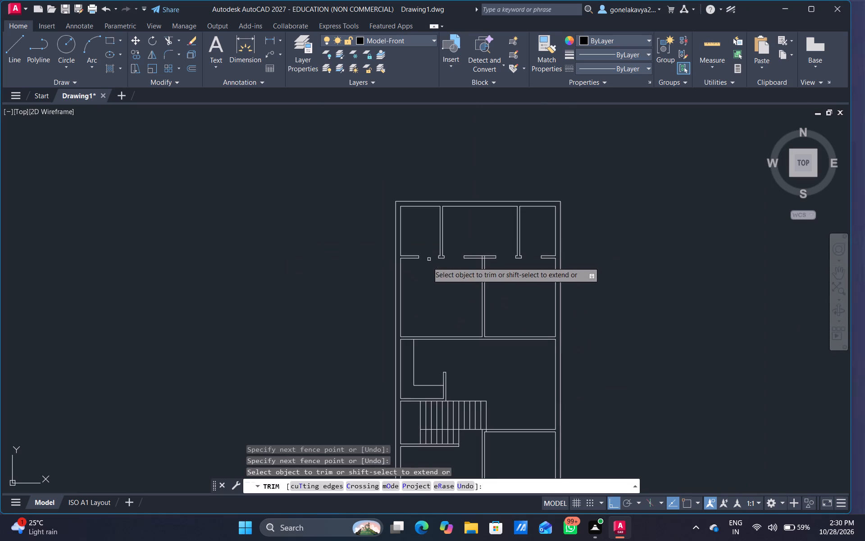
middle_click_drag(432, 284, 392, 225)
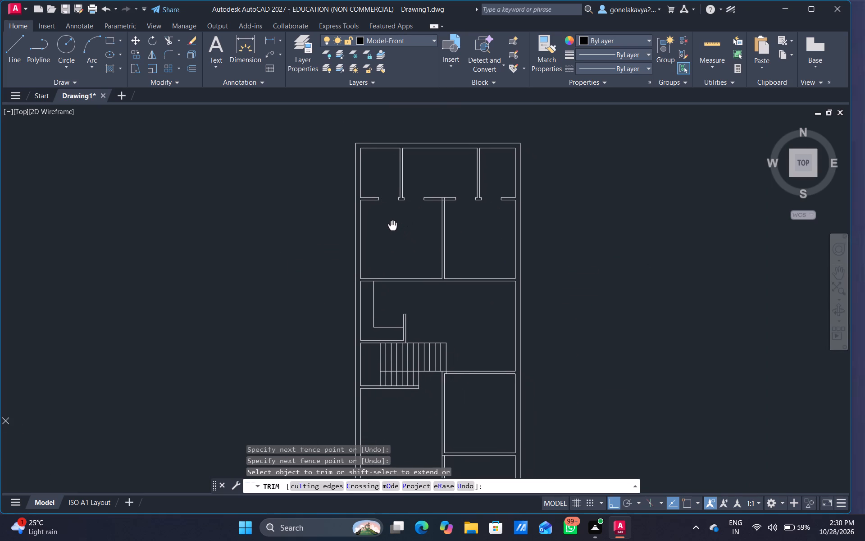
middle_click_drag(392, 225, 389, 234)
scroll(460, 266, "up", 1)
middle_click_drag(469, 218, 467, 274)
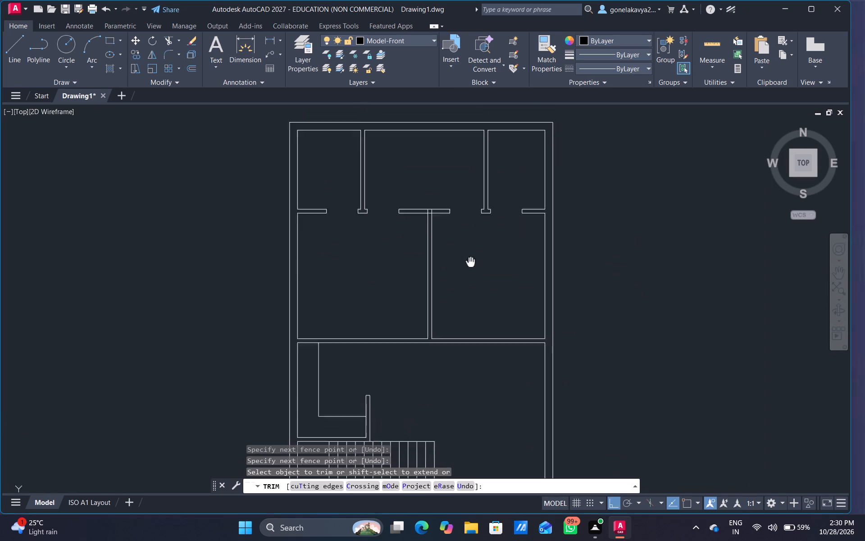
middle_click_drag(467, 274, 460, 278)
scroll(437, 241, "up", 2)
middle_click_drag(446, 260, 491, 356)
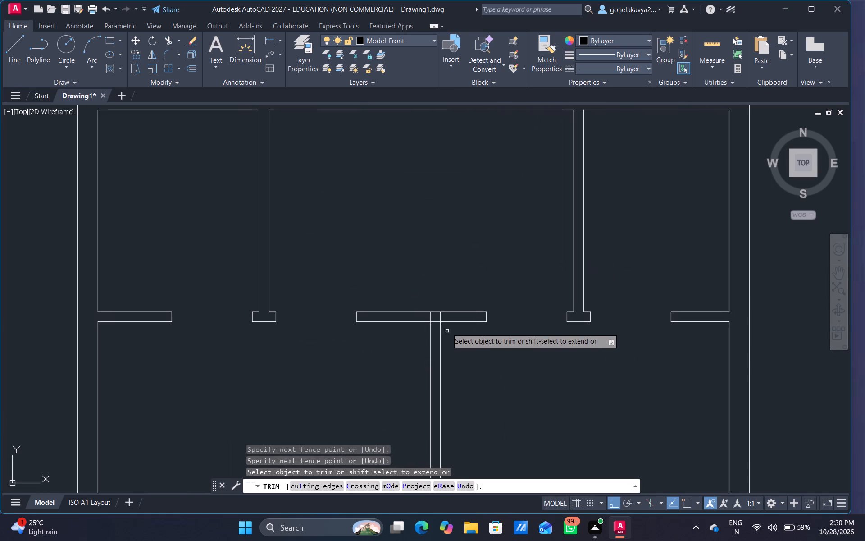
scroll(447, 325, "up", 3)
left_click(377, 293)
left_click_drag(396, 299, 396, 300)
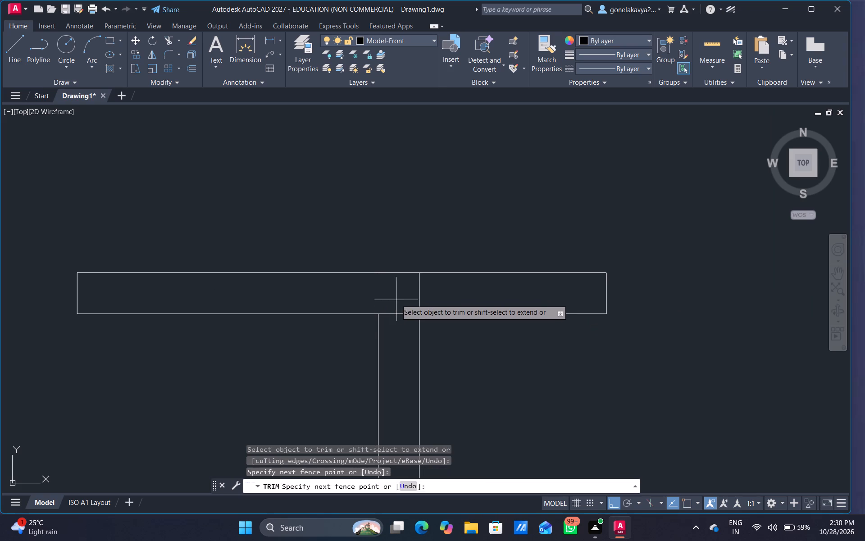
left_click_drag(396, 300, 392, 332)
left_click_drag(405, 296, 440, 301)
scroll(509, 315, "down", 3)
middle_click_drag(532, 421, 533, 421)
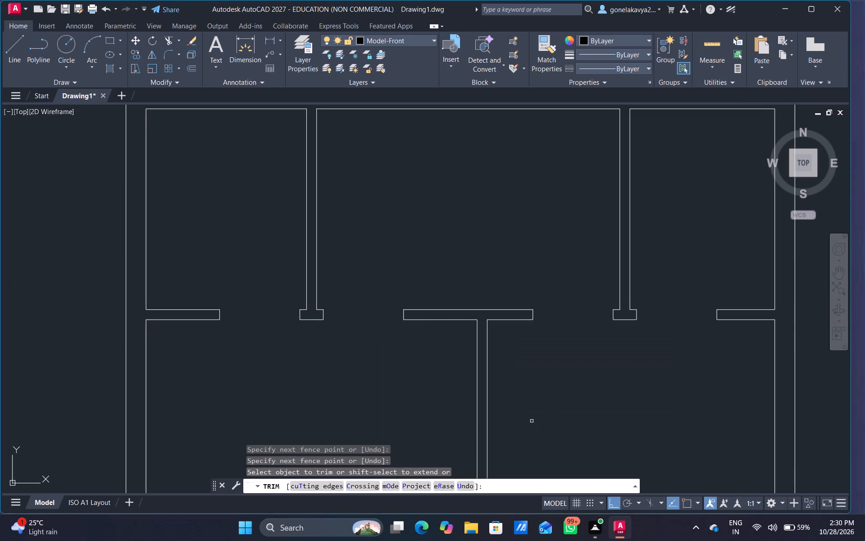
middle_click_drag(533, 421, 470, 198)
scroll(468, 289, "down", 1)
middle_click_drag(466, 338, 452, 273)
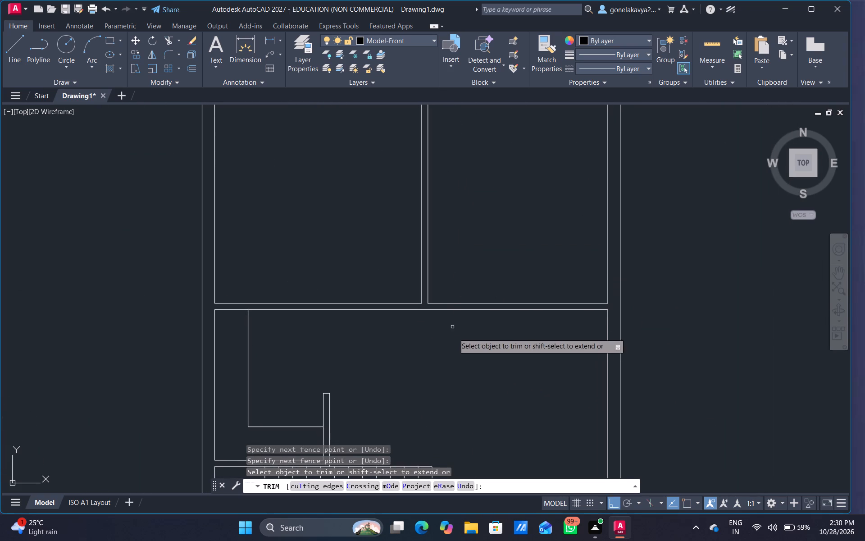
key("Escape")
Offset both faces of the vertical partition between the two large upper rooms 3" outward, one into each room.
key("o")
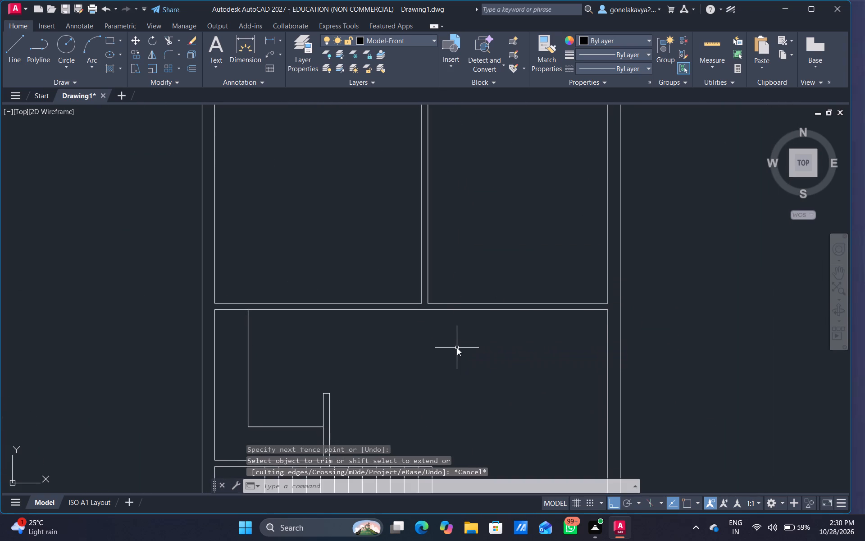
key("Return")
left_click_drag(423, 275, 430, 274)
left_click(442, 275)
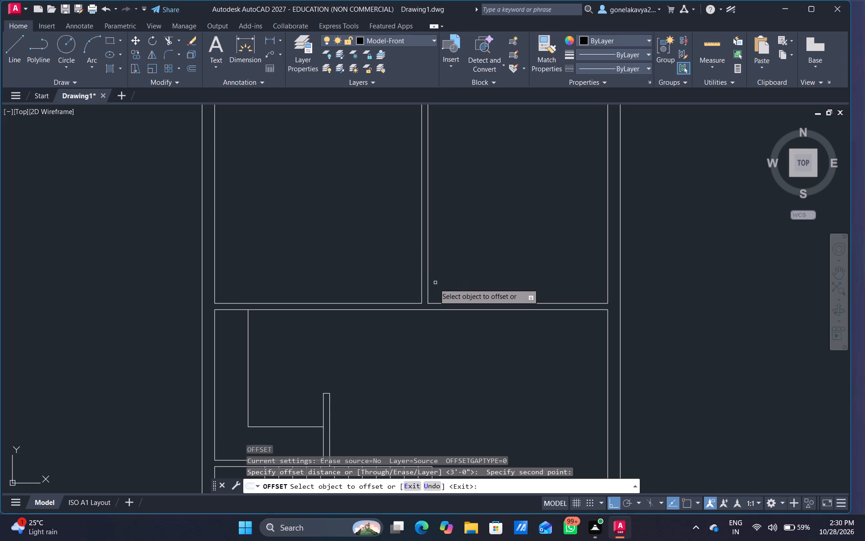
left_click(428, 287)
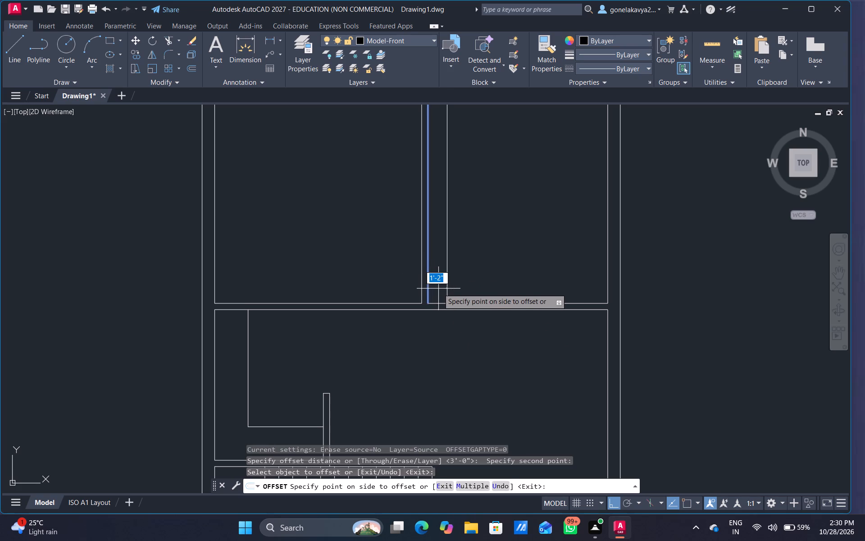
type("3\"")
key("Return")
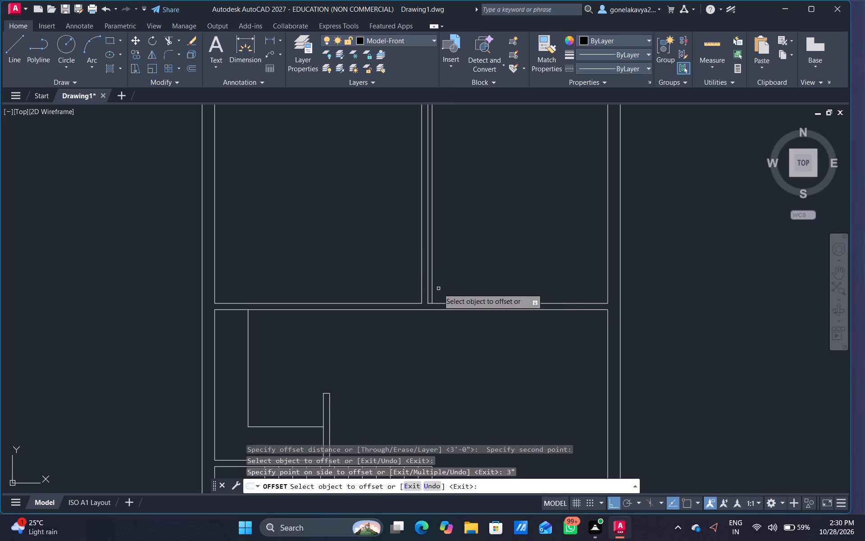
left_click(422, 273)
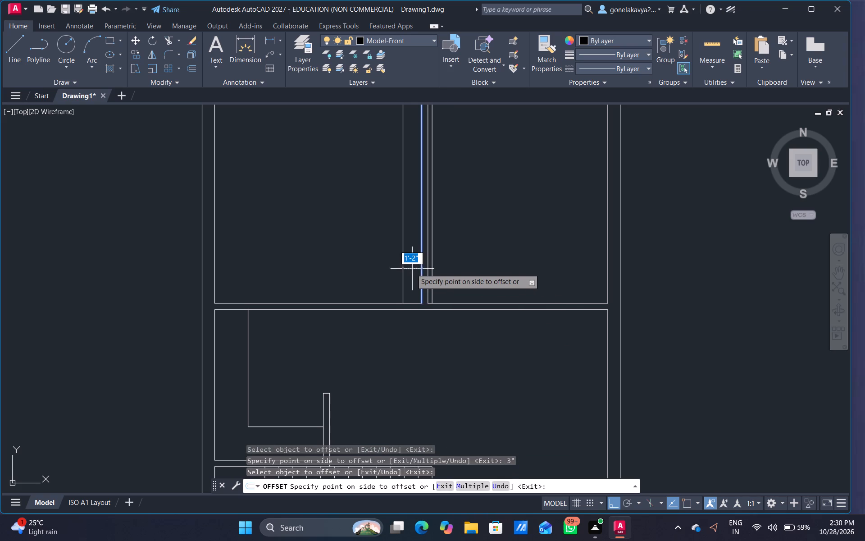
type("3\"")
key("Return")
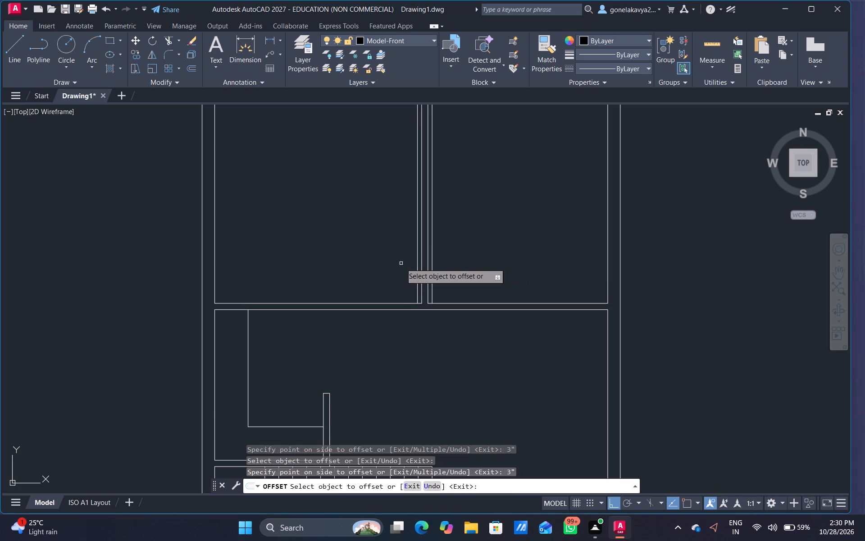
Offset each of the two 3" lines beside the vertical partition a further 3' into its room, and end the offset.
scroll(440, 278, "up", 2)
middle_click_drag(413, 309, 432, 273)
left_click(439, 280)
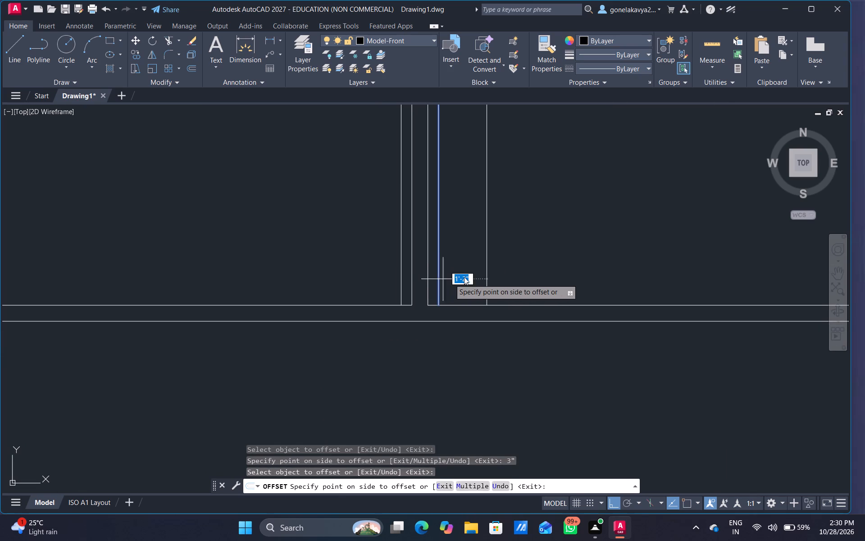
type("3'")
key("Return")
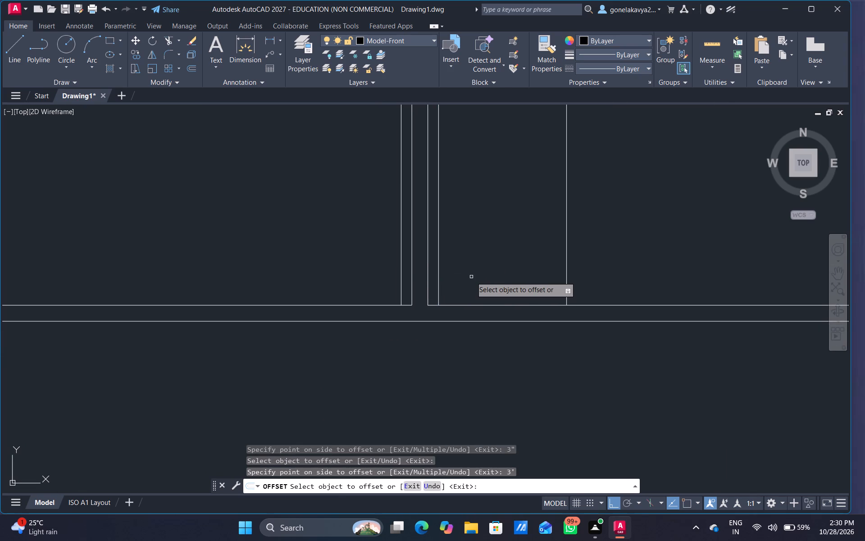
left_click(401, 269)
type("3'")
key("Return")
key("Escape")
Extend the jamb lines and the vertical partition's faces down to the lower line of the horizontal partition below the two large rooms.
type("ex")
key("space")
left_click_drag(223, 248, 392, 238)
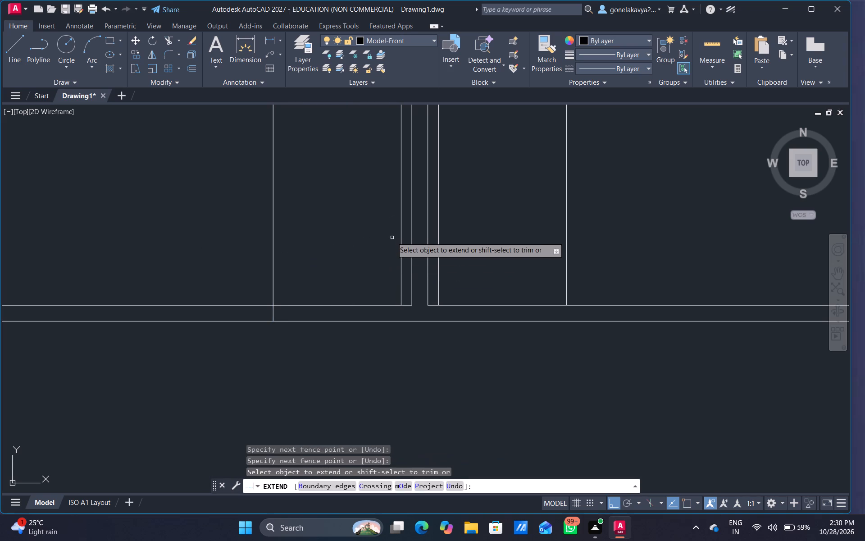
left_click_drag(407, 249, 382, 253)
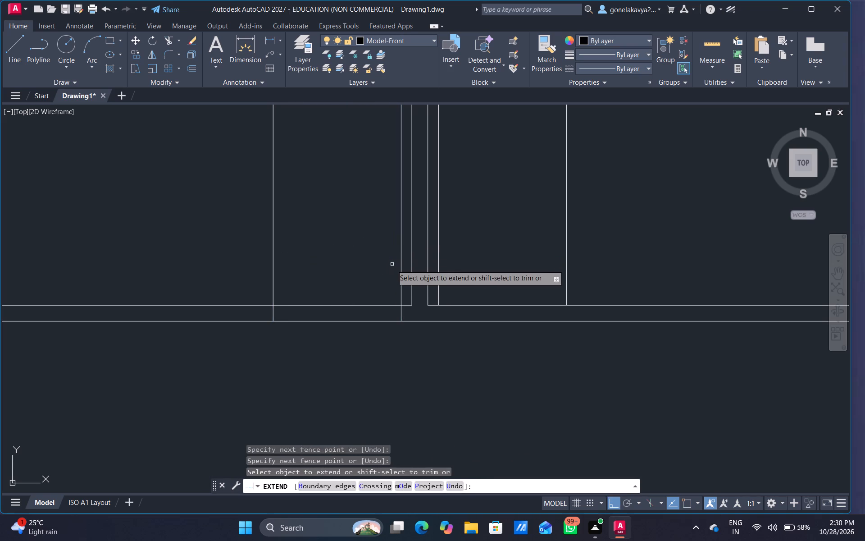
left_click_drag(394, 264, 455, 248)
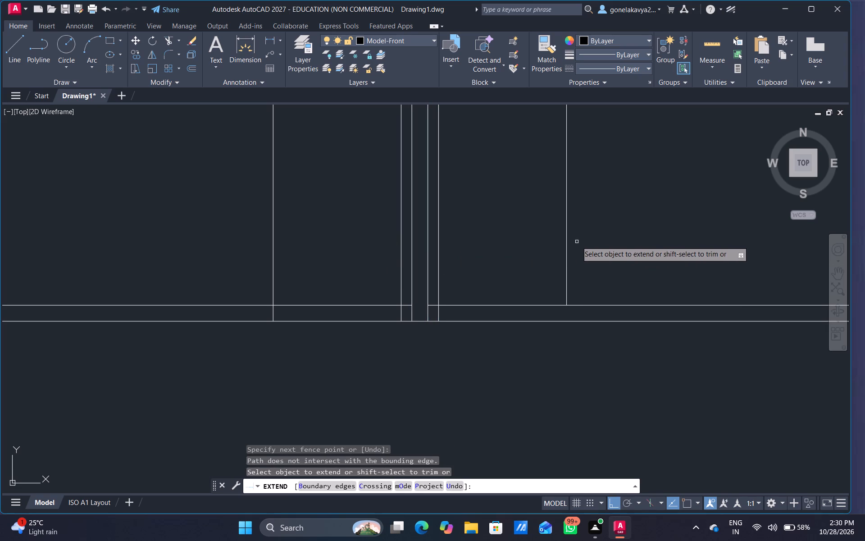
left_click_drag(572, 239, 506, 244)
key("Escape")
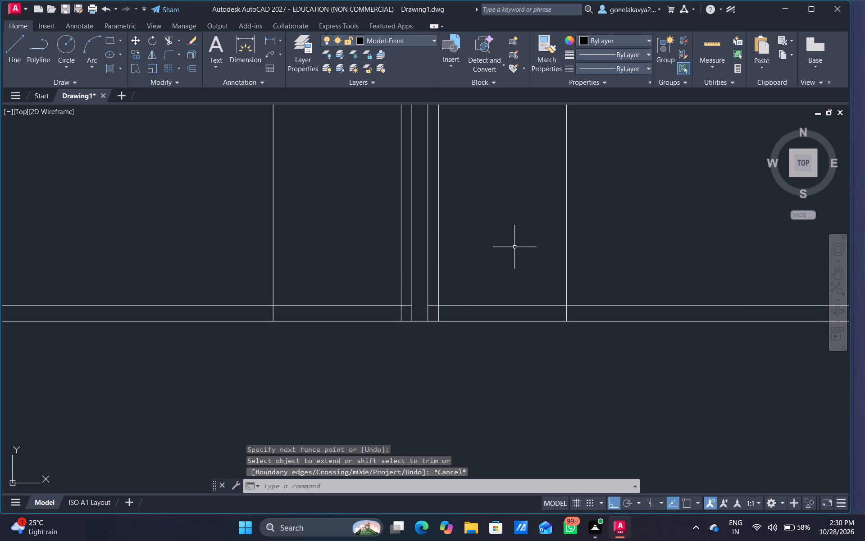
Trim out the right large room's 3' opening in the horizontal partition and both jamb lines' extensions above the wall.
type("tr")
key("space")
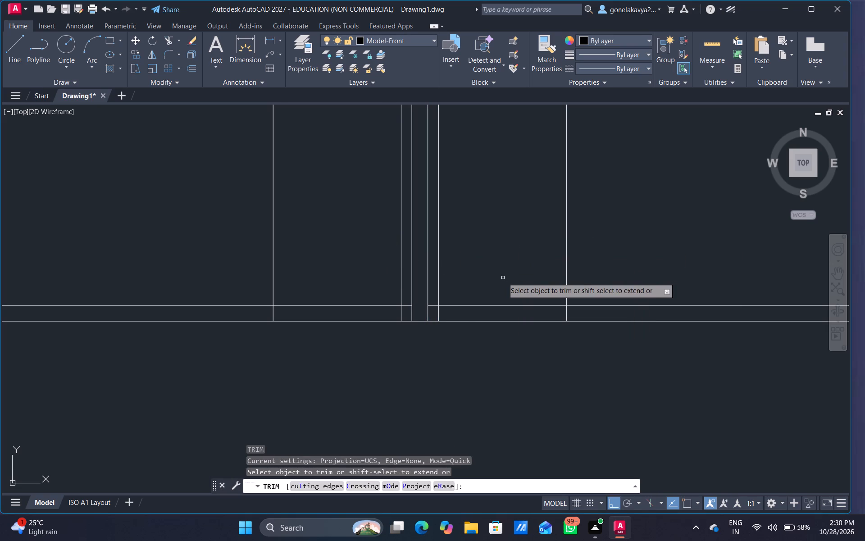
left_click_drag(503, 278, 493, 332)
left_click_drag(509, 290, 599, 233)
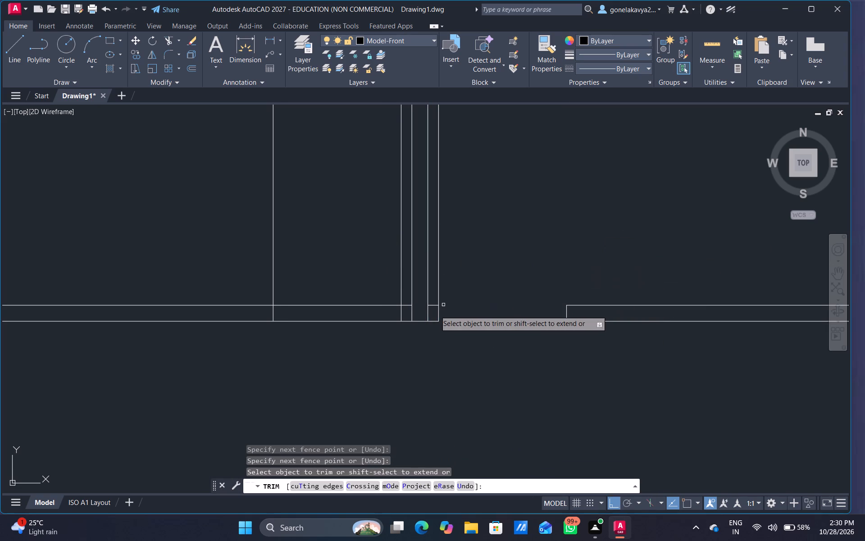
scroll(422, 306, "up", 2)
left_click_drag(452, 290, 480, 285)
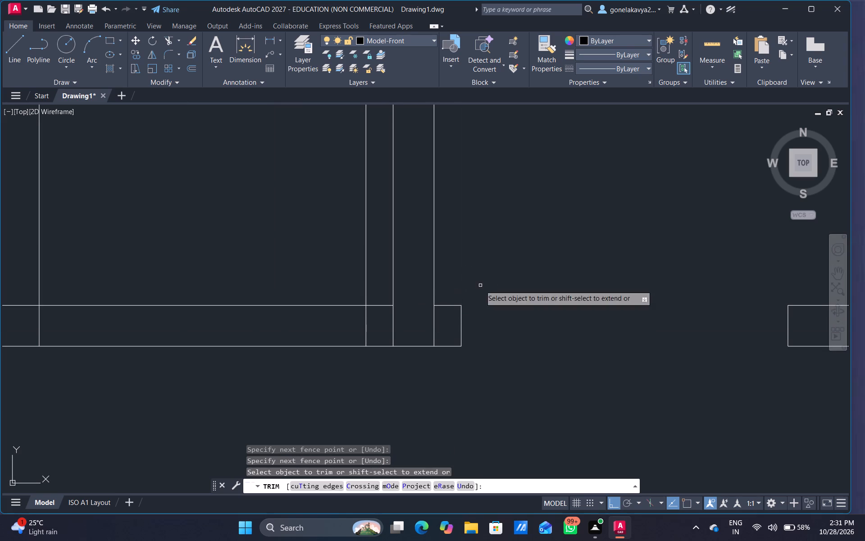
Clear the lines inside the vertical partition's wall junction and trim the 3" line above the wall on its left side.
left_click_drag(383, 332, 444, 328)
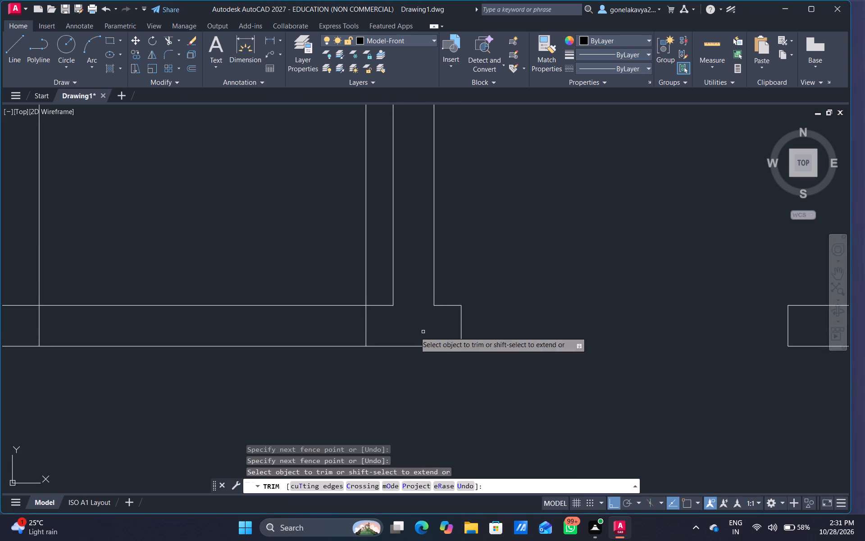
left_click_drag(371, 287, 351, 279)
Trim out the left large room's 3' opening in the horizontal partition and the far jamb line's extension above the wall.
scroll(291, 287, "down", 1)
middle_click_drag(273, 268, 274, 272)
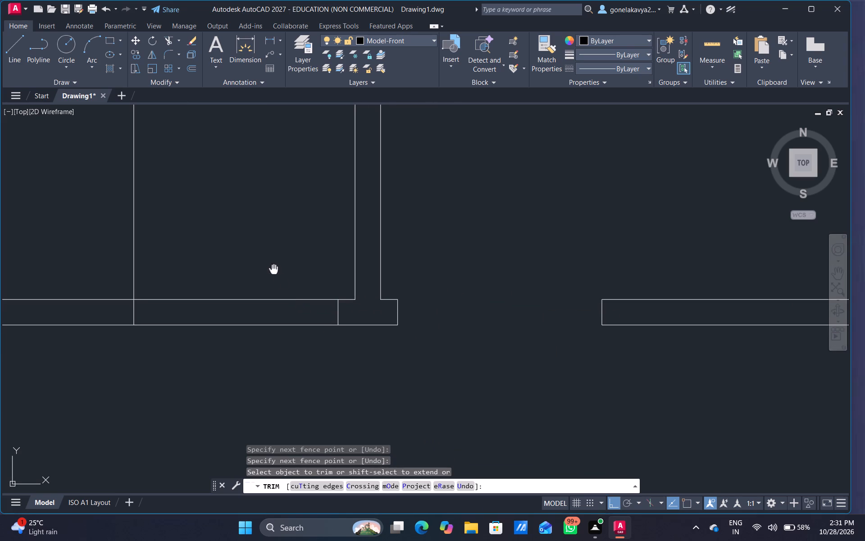
middle_click_drag(274, 272, 428, 321)
scroll(427, 325, "down", 2)
left_click_drag(419, 311, 415, 360)
left_click_drag(400, 287, 351, 268)
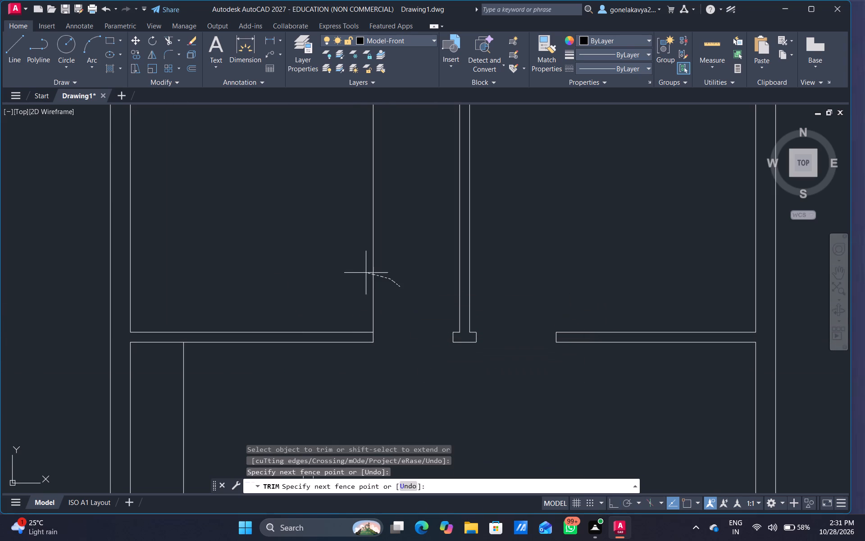
left_click_drag(351, 268, 347, 266)
Offset the staircase's right end line 3" to the right, and offset that new line a further 3' for the lower right room's opening.
scroll(367, 277, "down", 3)
middle_click_drag(441, 336, 441, 237)
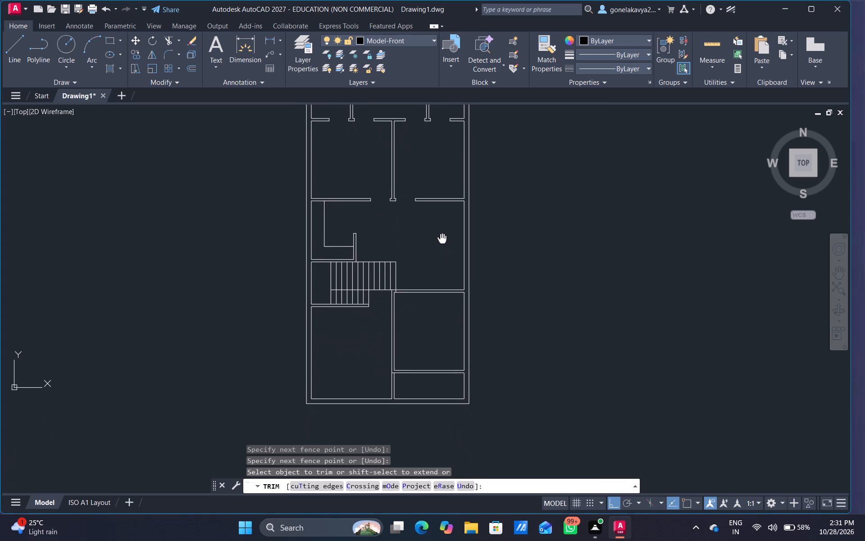
middle_click_drag(441, 237, 442, 236)
scroll(413, 316, "up", 3)
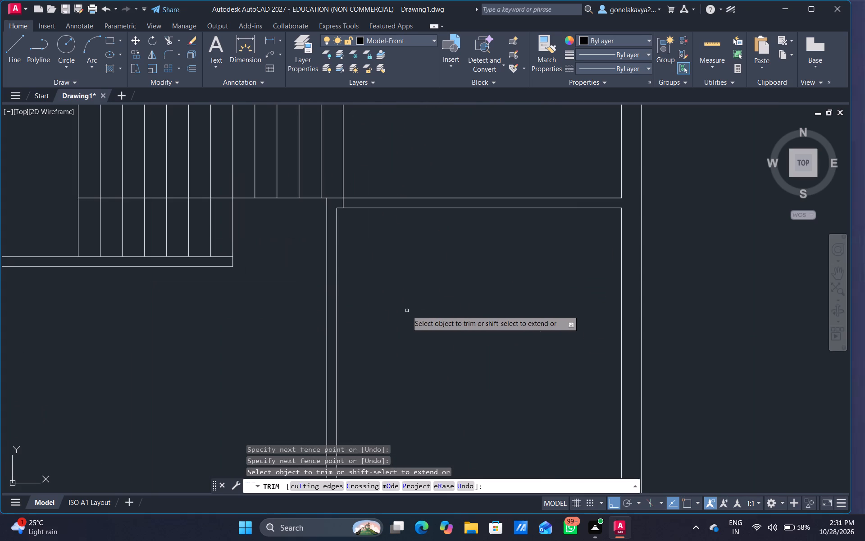
middle_click_drag(398, 297, 411, 380)
key("Escape")
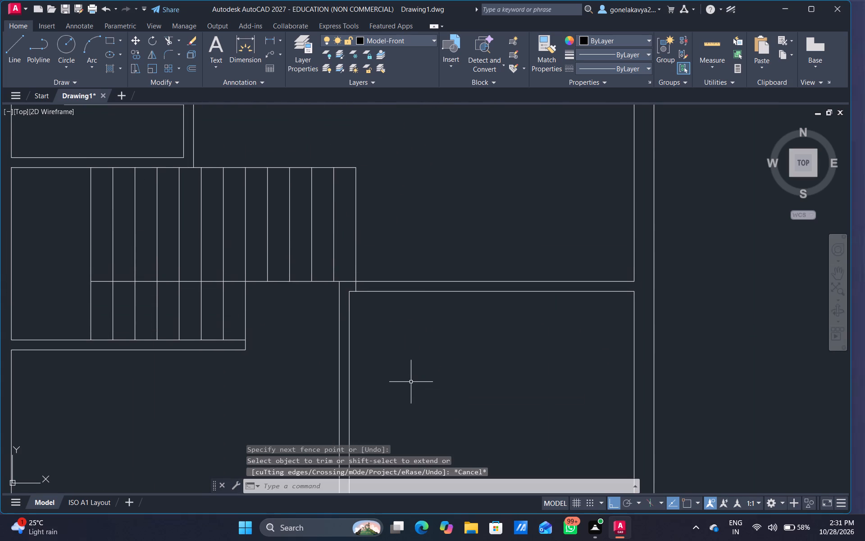
key("o")
key("Return")
scroll(326, 296, "up", 1)
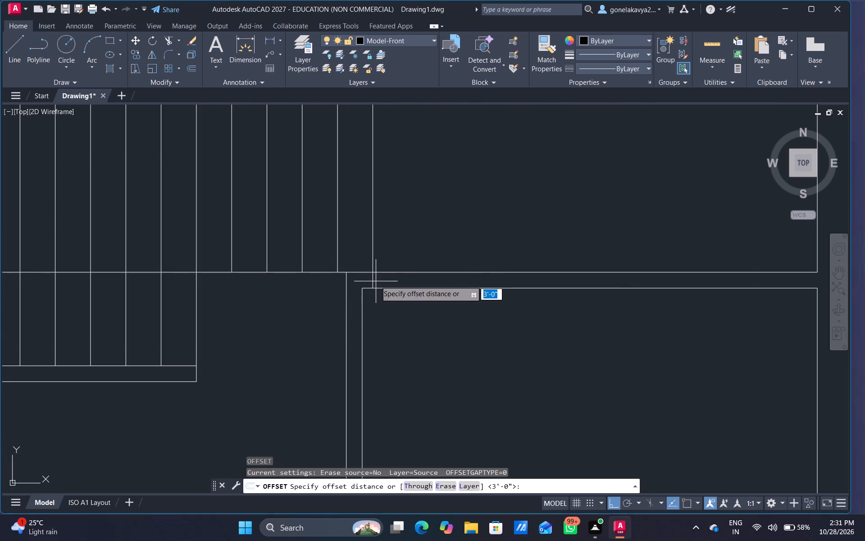
left_click_drag(376, 281, 385, 281)
left_click(404, 283)
left_click(373, 279)
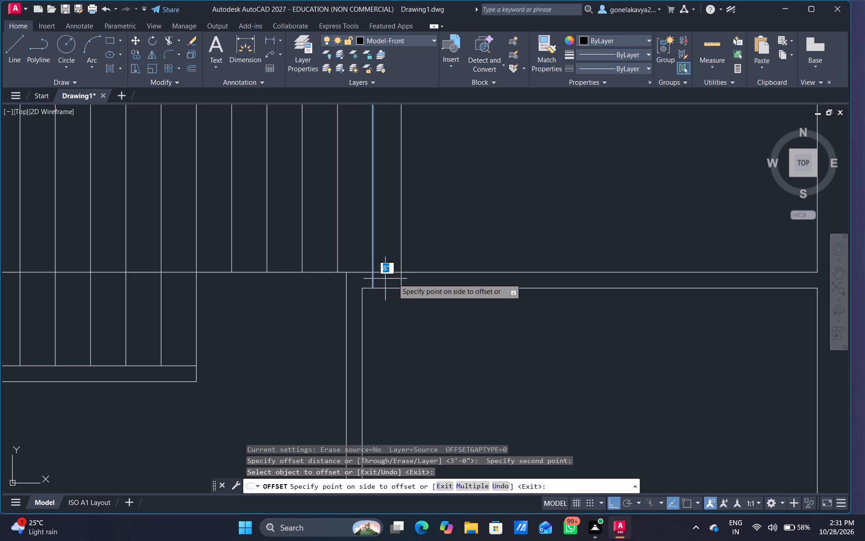
type("3\"")
key("Return")
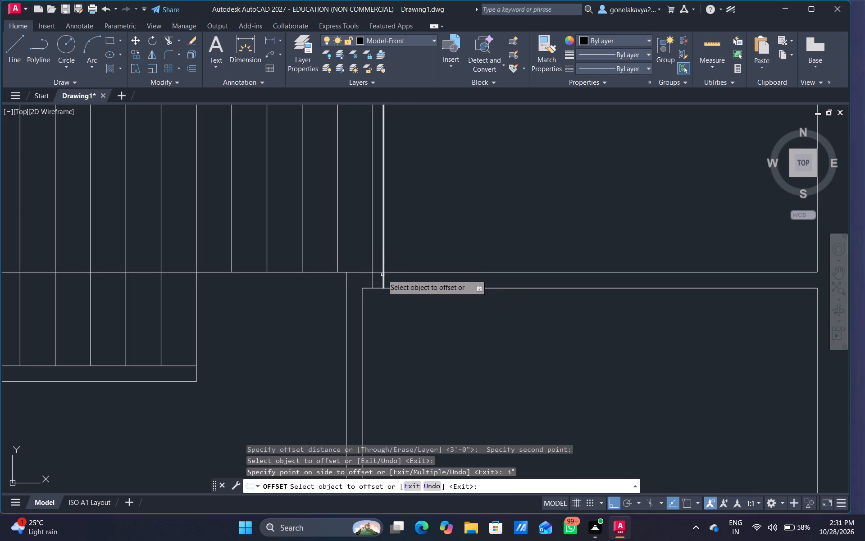
left_click(382, 275)
type("3'")
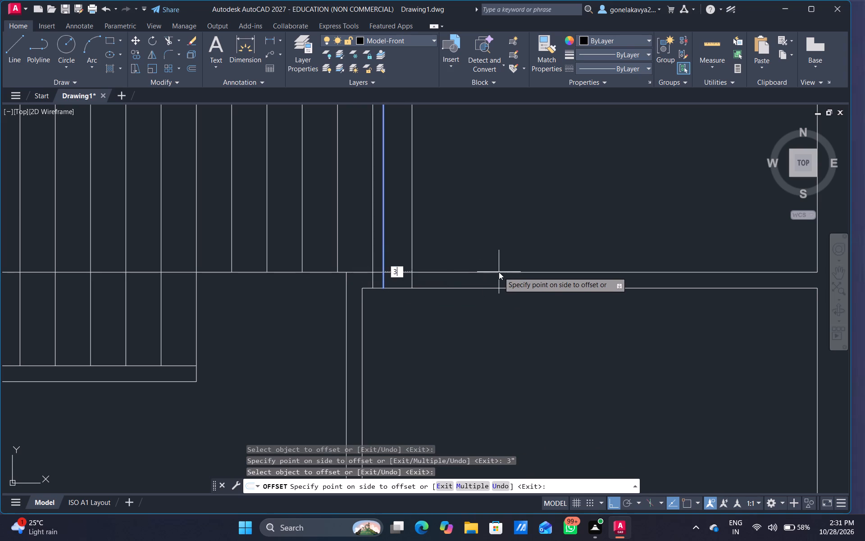
key("Return")
key("Escape")
Trim out the lower right room's 3' opening, the jamb lines above the wall and the stair line's stub inside the wall.
type("tr")
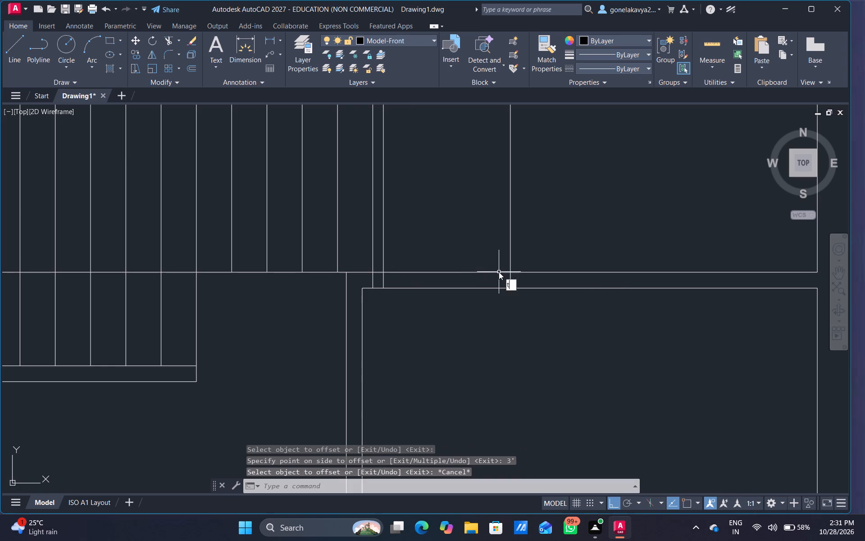
key("space")
left_click_drag(381, 251, 392, 251)
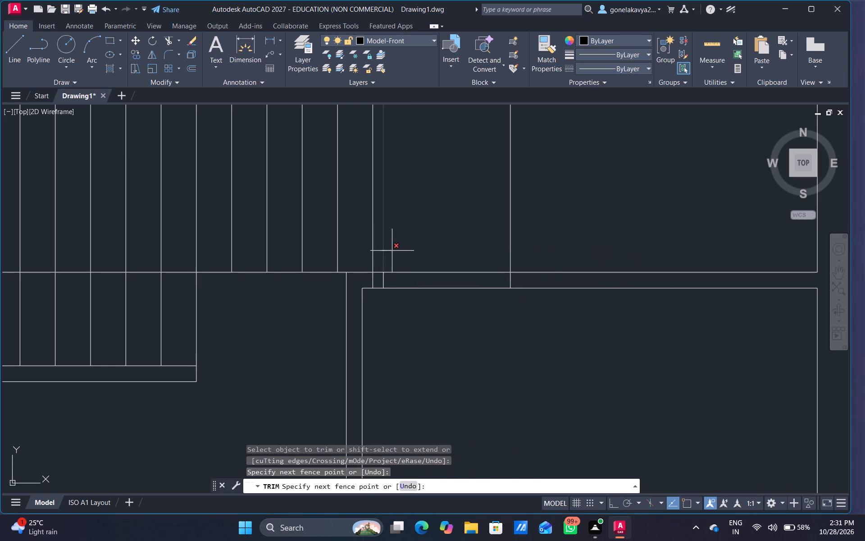
left_click_drag(392, 251, 396, 250)
left_click_drag(422, 252, 442, 312)
left_click_drag(439, 265, 572, 179)
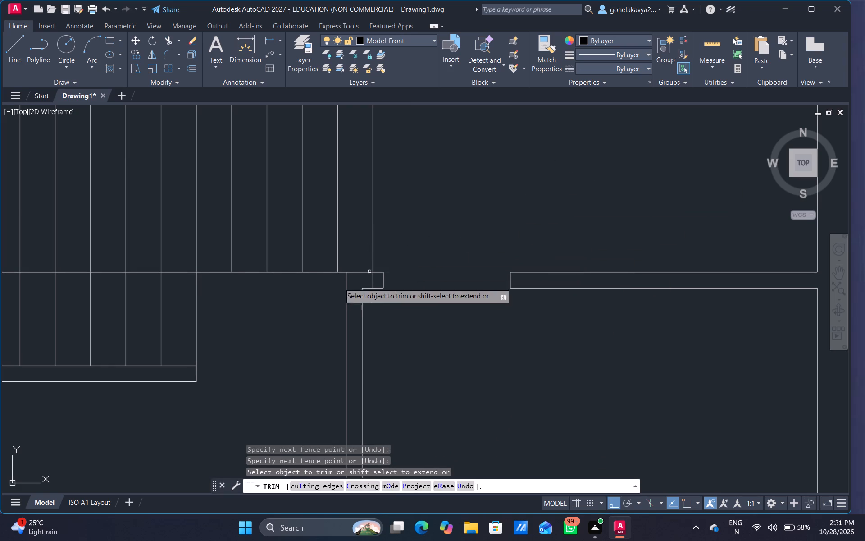
left_click(373, 278)
Look over the lower rooms and the whole floor plan to check the wall openings.
scroll(414, 271, "down", 2)
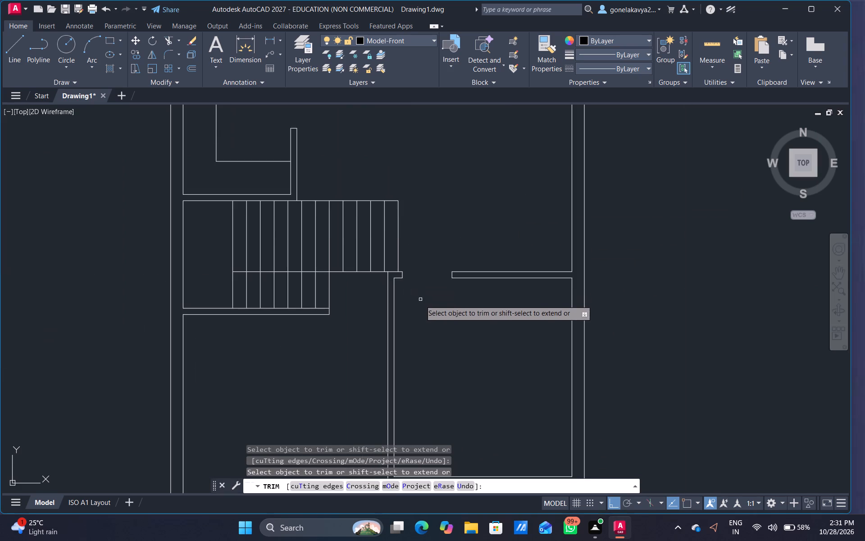
scroll(420, 300, "down", 1)
middle_click_drag(436, 320, 428, 209)
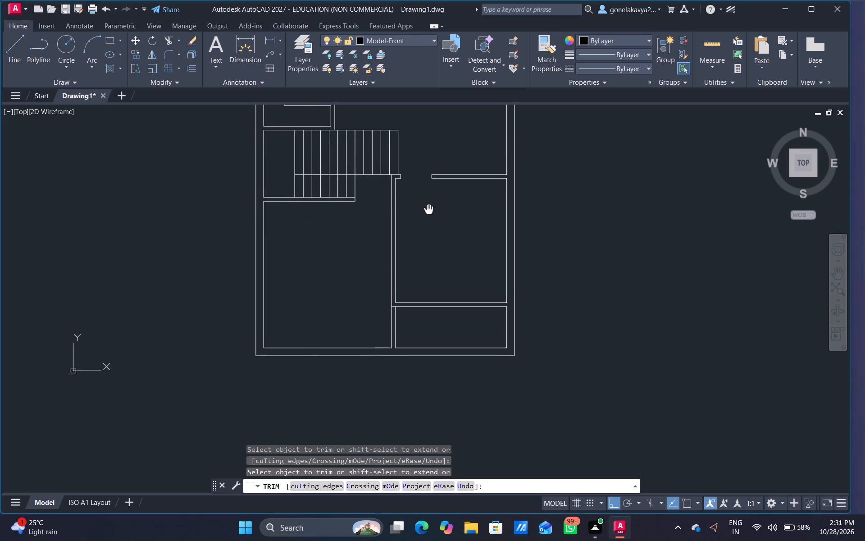
middle_click_drag(428, 209, 419, 267)
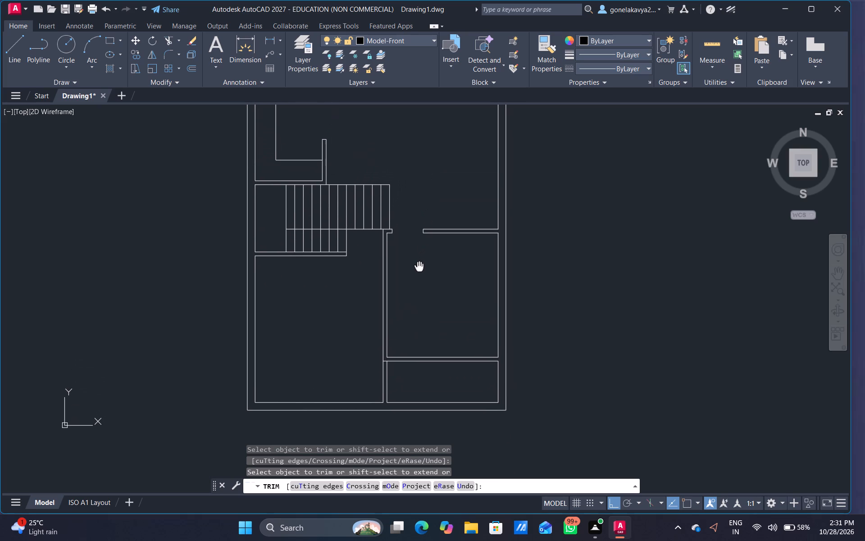
middle_click_drag(419, 267, 419, 270)
scroll(420, 271, "down", 1)
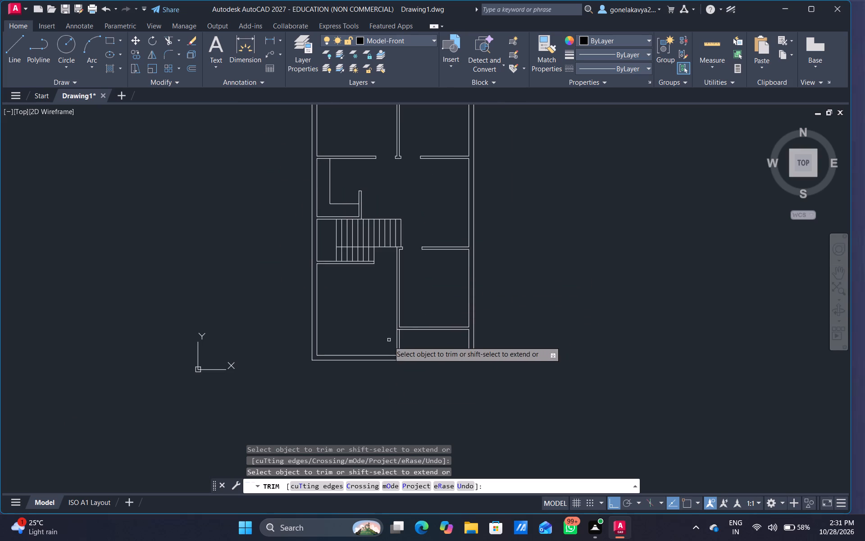
scroll(398, 351, "up", 1)
scroll(486, 330, "down", 1)
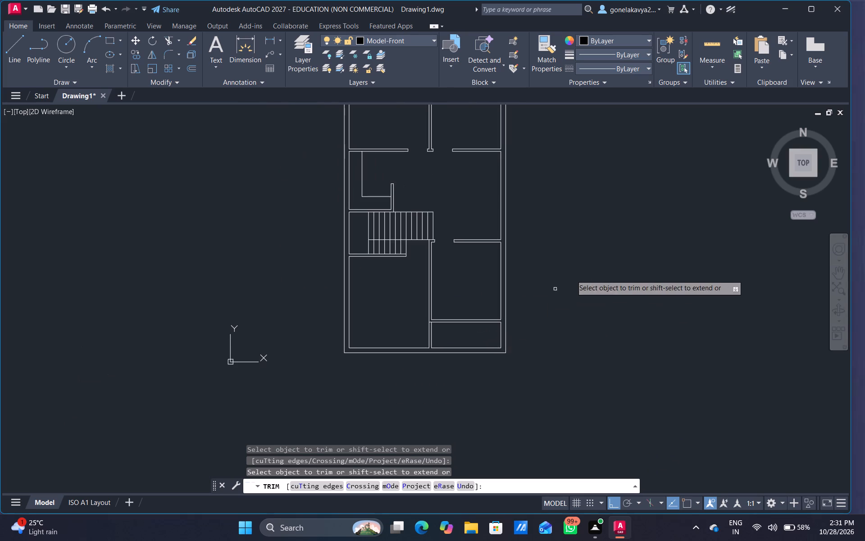
middle_click_drag(561, 278, 513, 366)
scroll(501, 349, "down", 1)
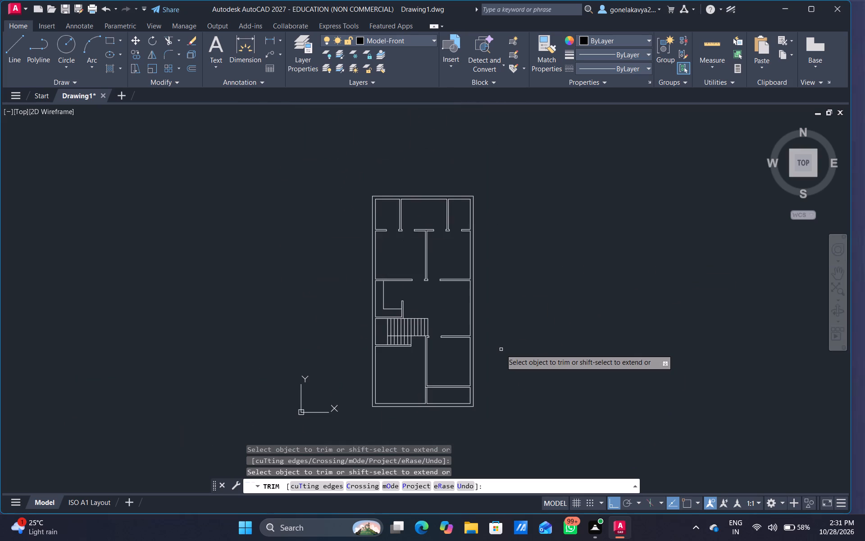
middle_click_drag(501, 349, 448, 324)
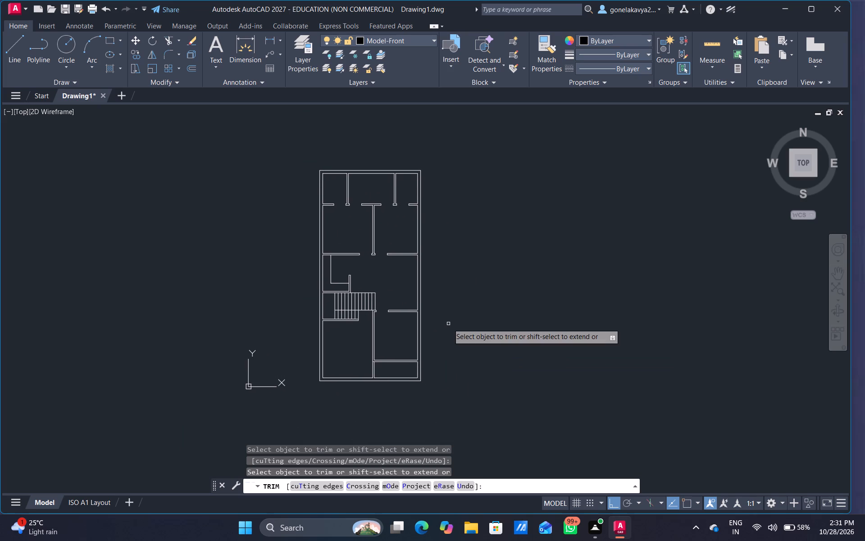
Draw a 25' wide by 50' high rectangular outline with lines, to the right of the existing floor plan.
key("Escape")
key("Escape")
key("Escape")
key("Escape")
key("Escape")
key("Escape")
key("Escape")
key("Escape")
key("Escape")
key("Escape")
key("l")
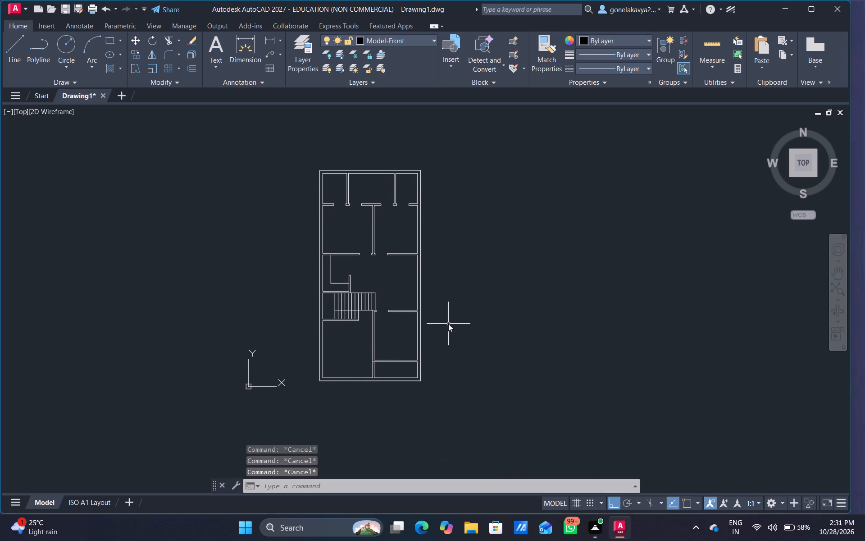
key("Return")
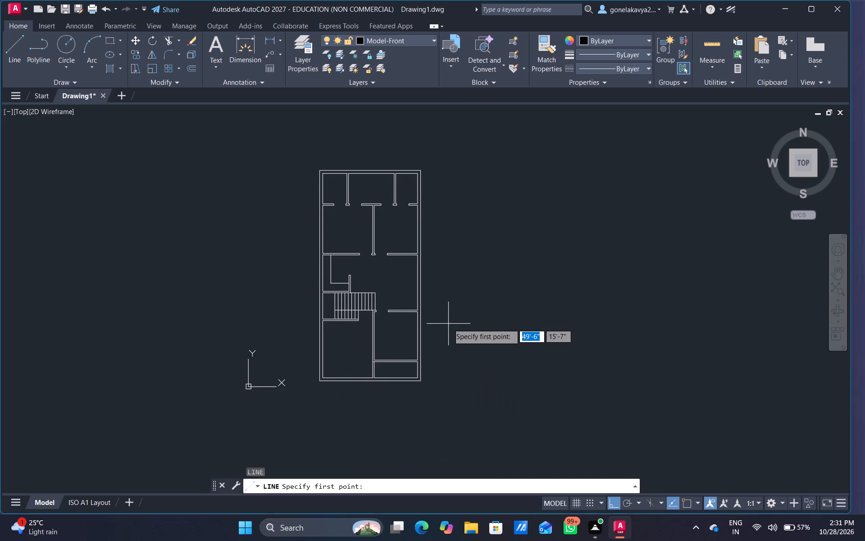
left_click_drag(458, 381, 460, 358)
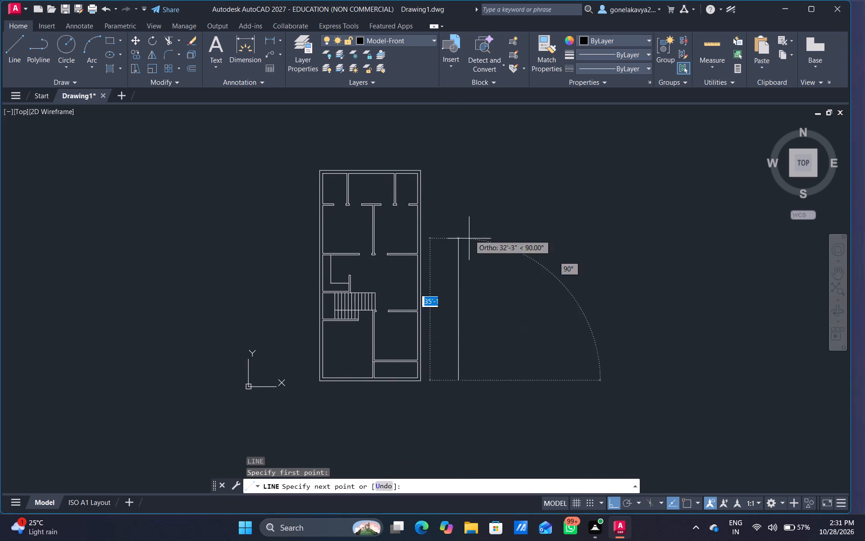
key("5")
key("0")
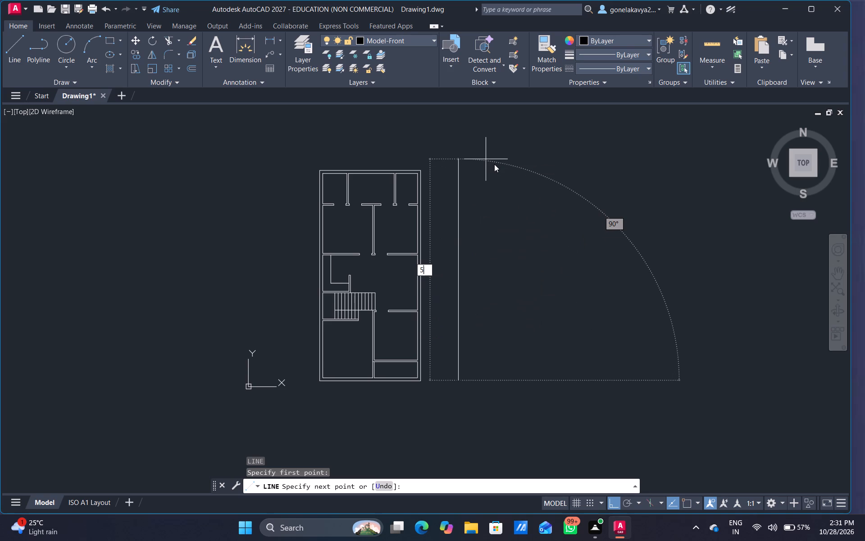
key("apostrophe")
key("Return")
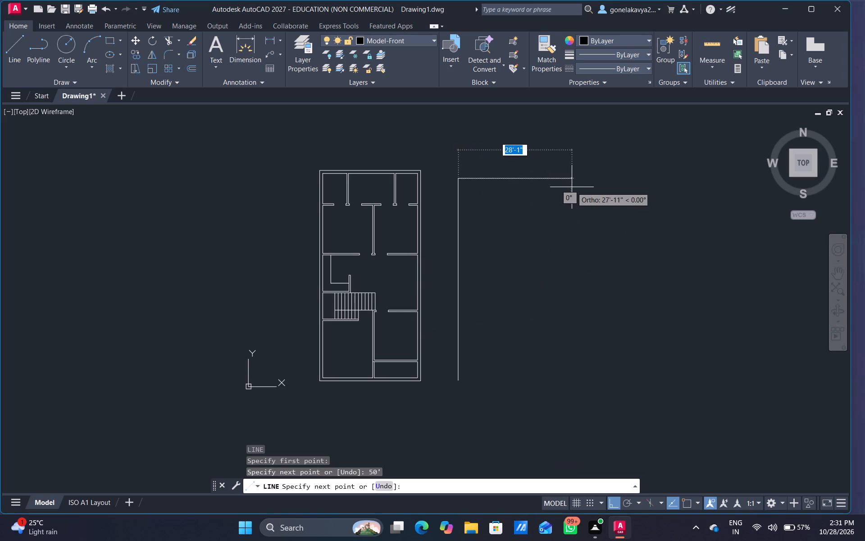
type("25'")
key("Return")
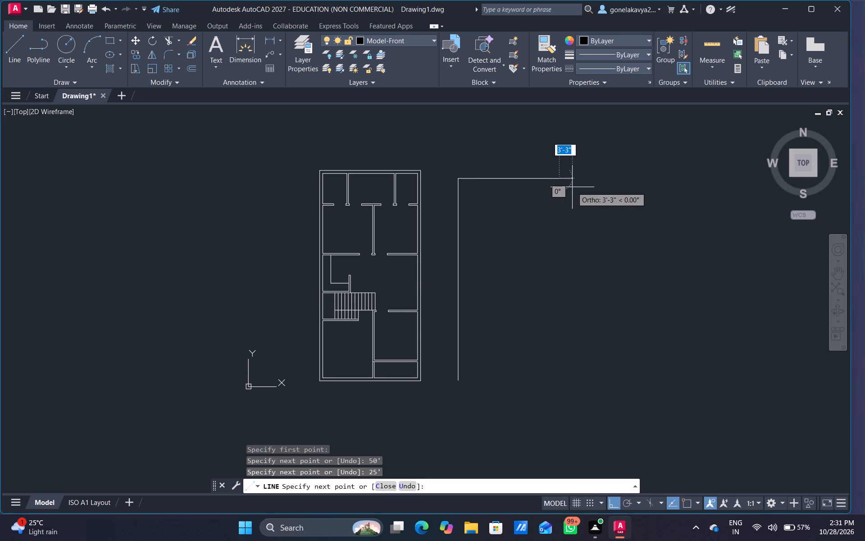
key("5")
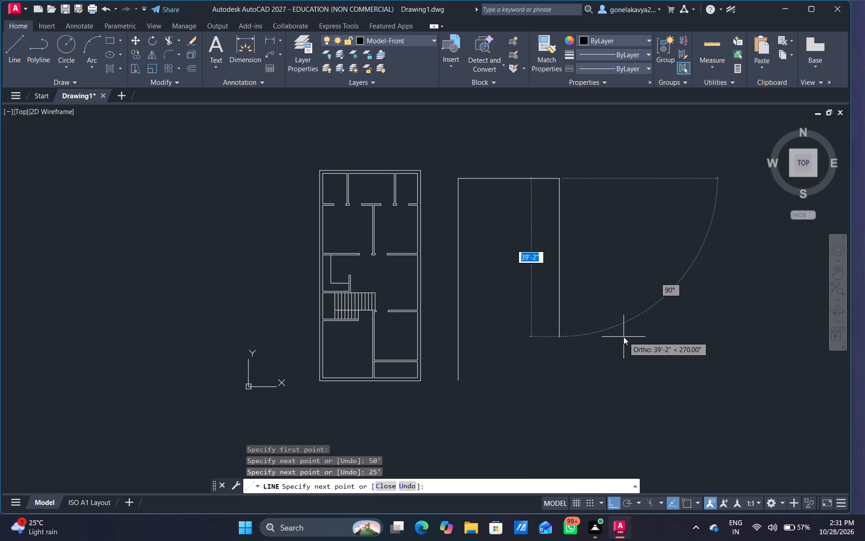
type("0'")
key("Return")
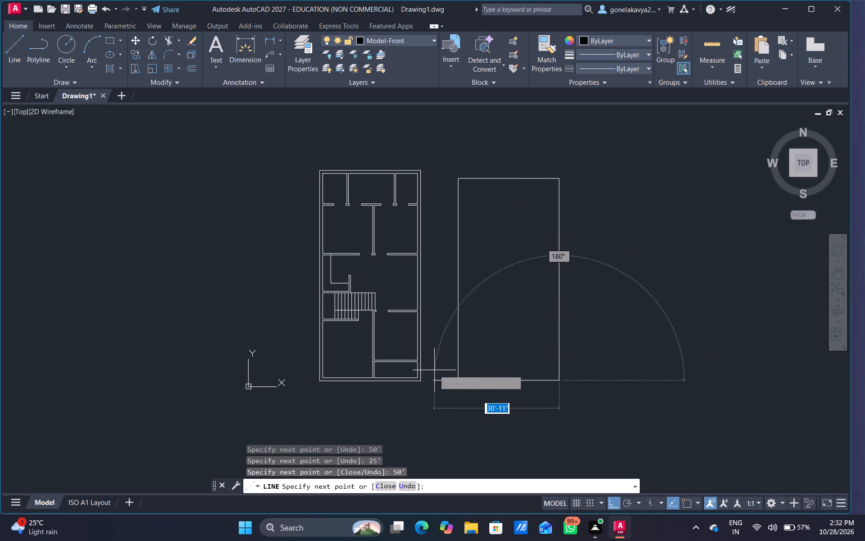
type("25'")
key("Return")
key("Escape")
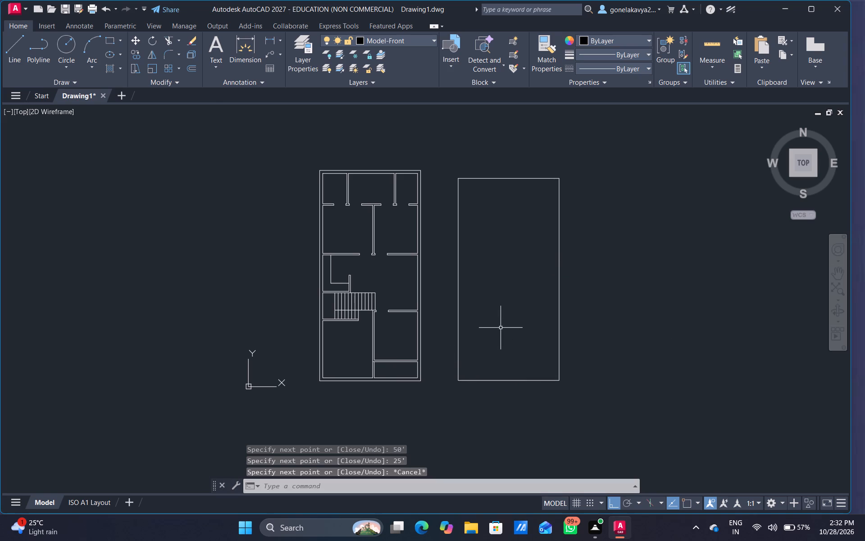
Offset the new outline's top and left sides 9" inward for the outer walls.
scroll(501, 327, "up", 1)
middle_click_drag(503, 322, 442, 376)
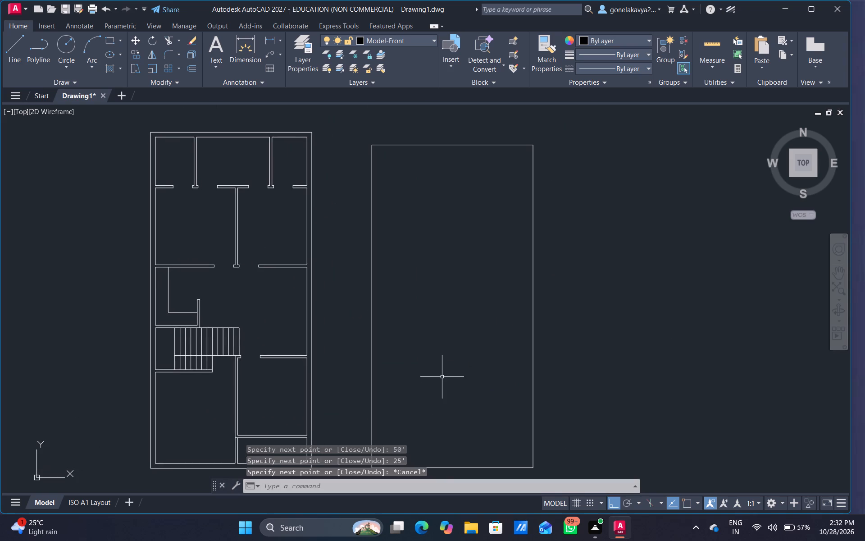
key("o")
key("Return")
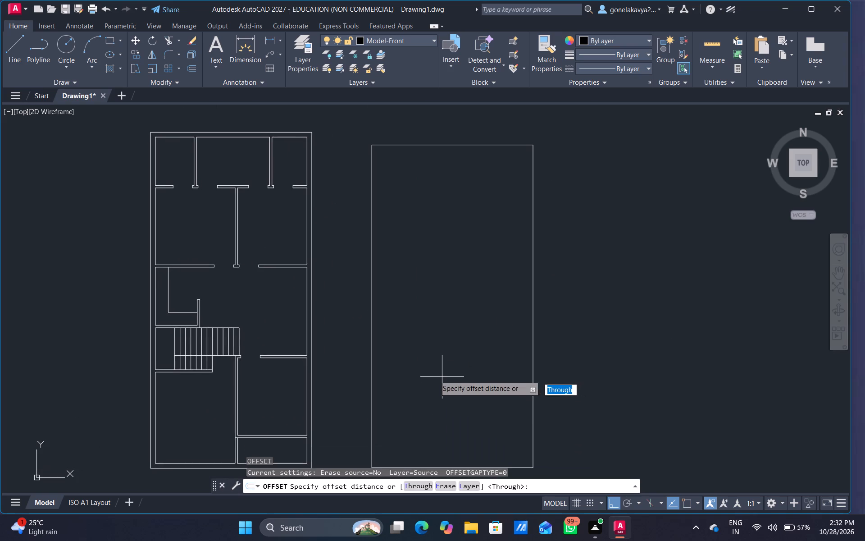
left_click_drag(449, 132, 453, 164)
left_click(440, 195)
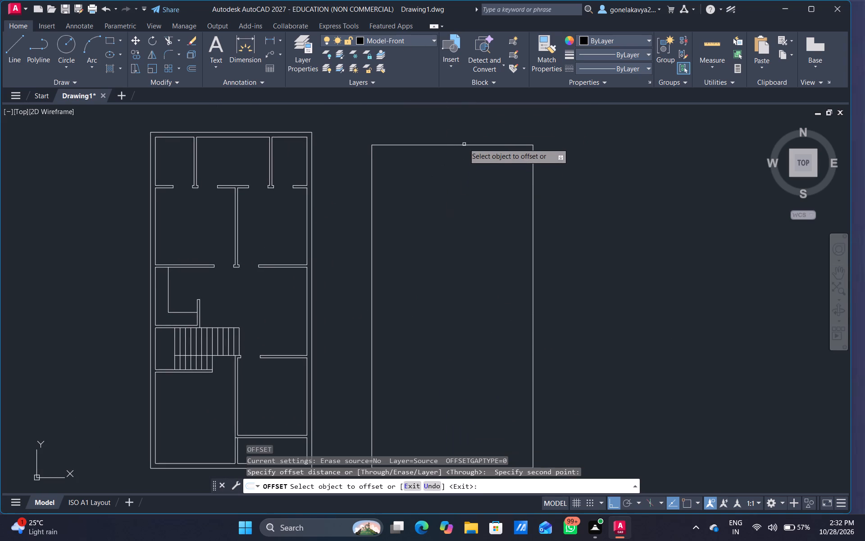
left_click(461, 146)
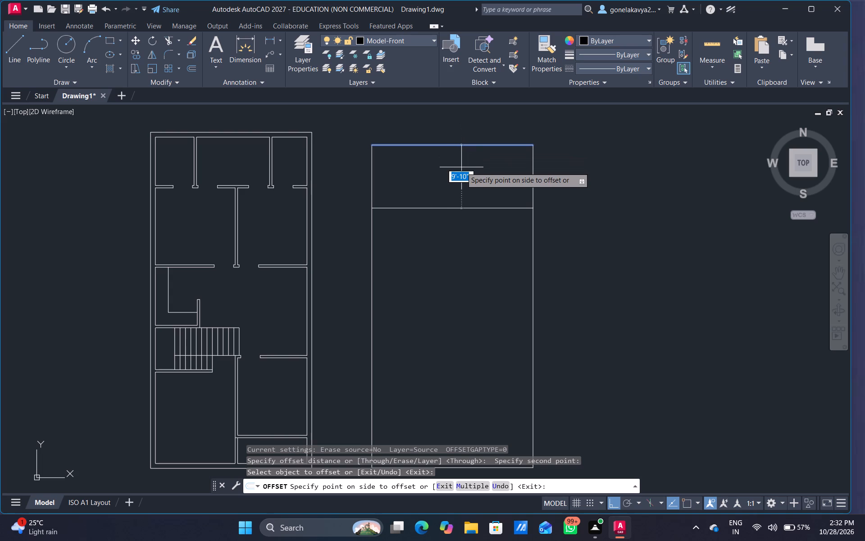
type("9\"")
key("Return")
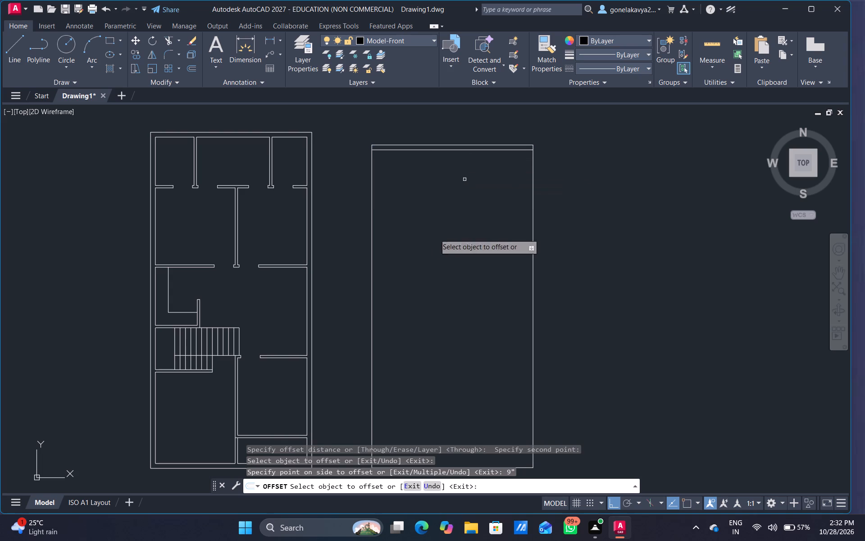
left_click(371, 271)
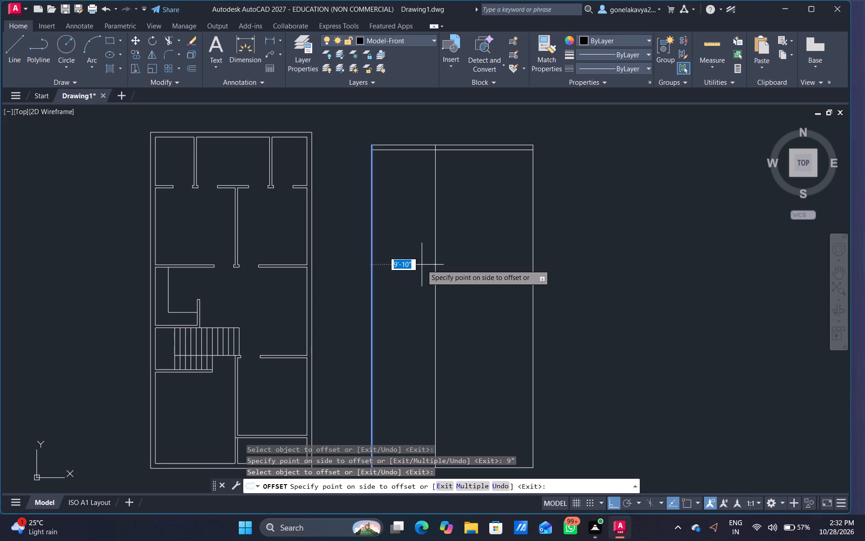
key("9")
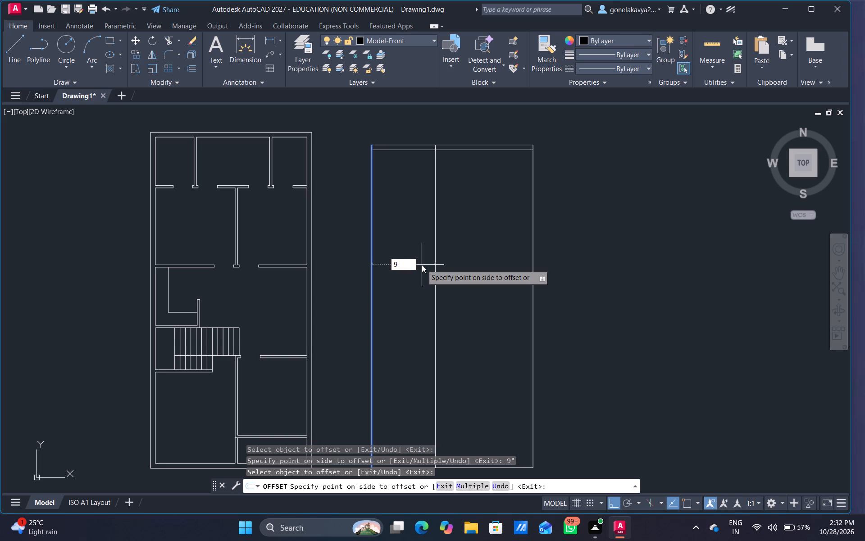
key("shift+quotedbl")
key("Return")
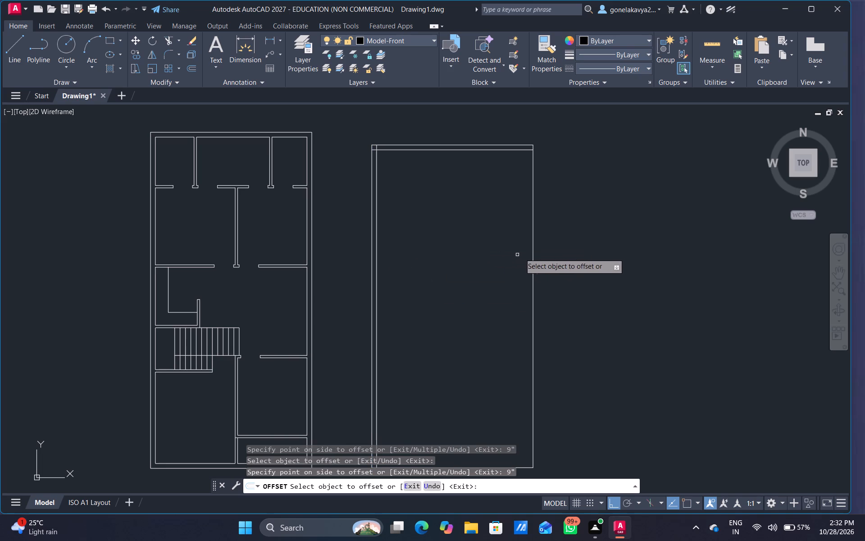
Offset the new outline's right and bottom sides 9" inward for the outer walls.
left_click(534, 248)
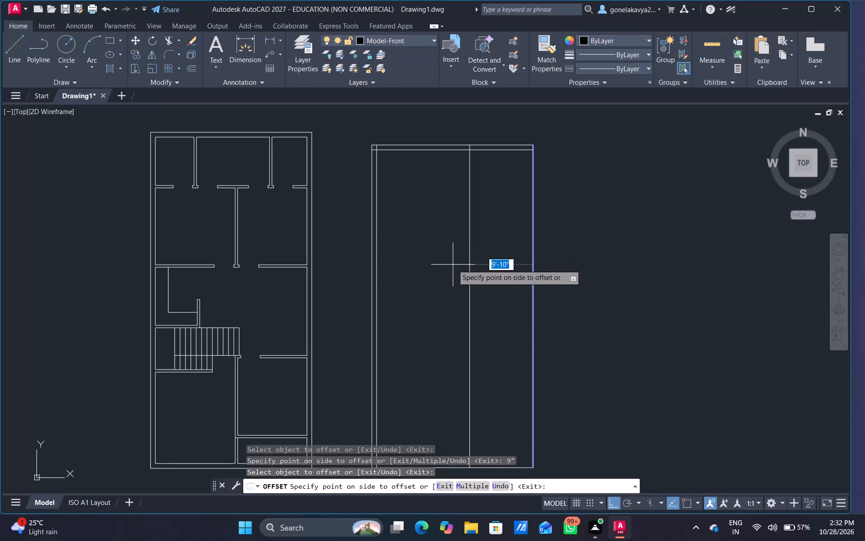
type("9\"")
key("Return")
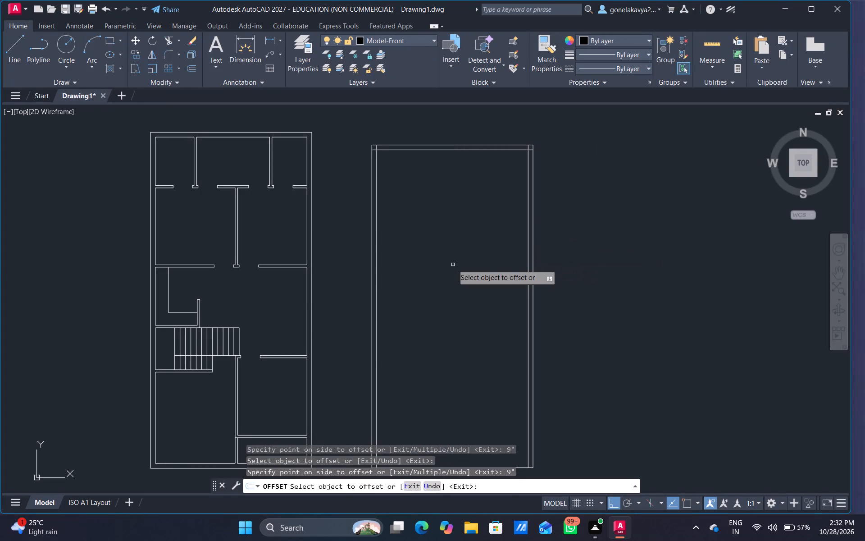
scroll(453, 265, "down", 1)
middle_click_drag(456, 326, 446, 257)
scroll(458, 314, "up", 1)
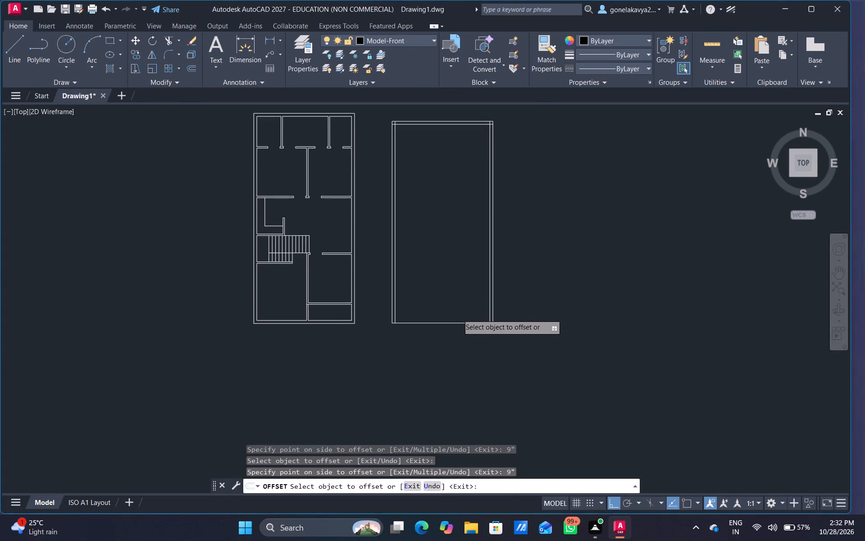
scroll(458, 314, "up", 2)
left_click_drag(469, 352, 466, 346)
type("9\"")
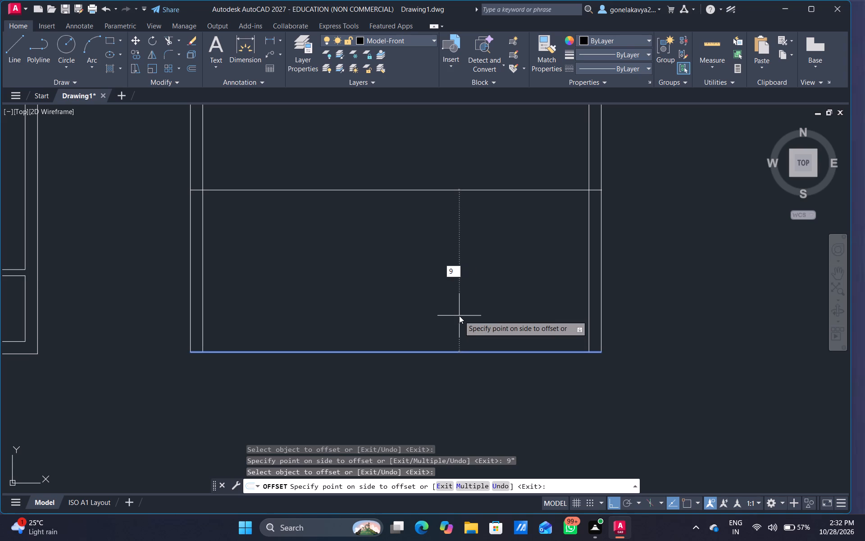
key("Return")
Offset the left wall's inner line 6'0" to the right, and offset that new line a further 4.5" for the first vertical partition.
scroll(406, 231, "down", 4)
scroll(393, 181, "up", 1)
middle_click_drag(393, 188, 424, 315)
scroll(415, 250, "up", 2)
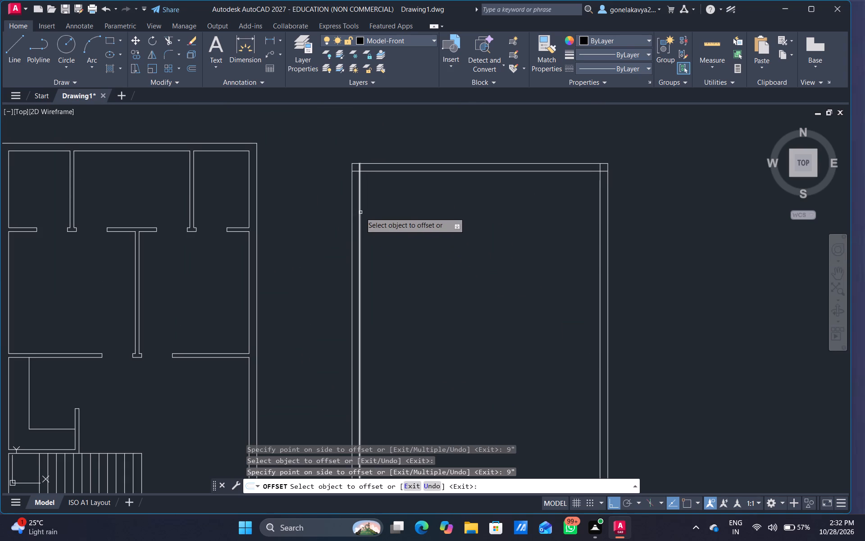
left_click(360, 212)
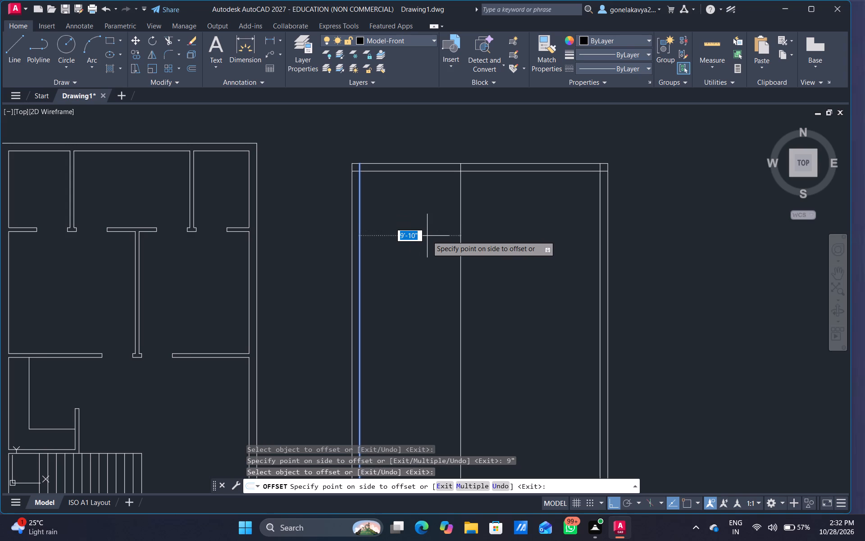
type("6'")
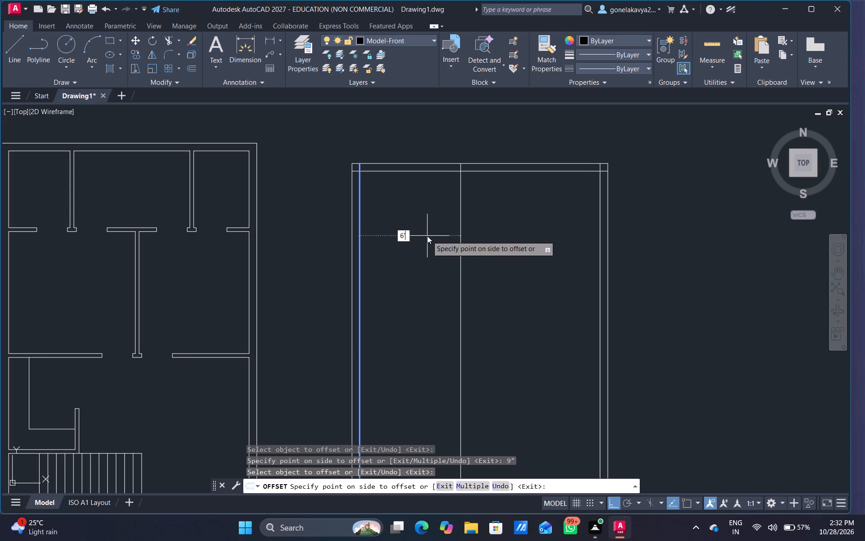
type("0\"")
key("Return")
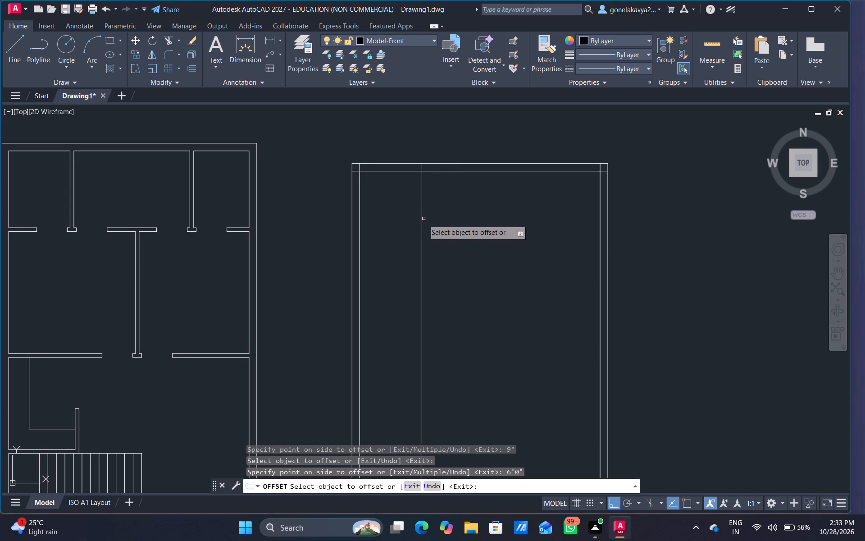
left_click(421, 229)
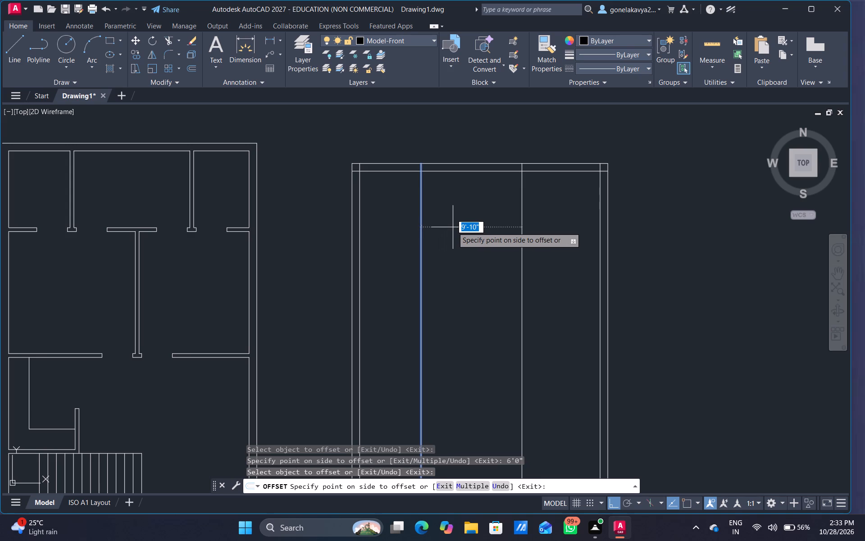
type("4.5\"")
key("Return")
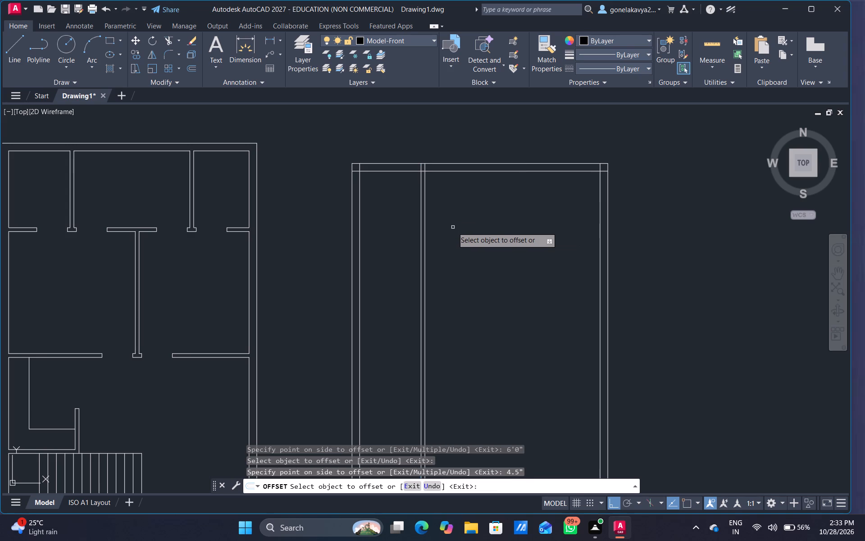
Offset the first partition's right line 11'4" to the right, and offset that new line a further 4.5" for the second vertical partition.
left_click(426, 233)
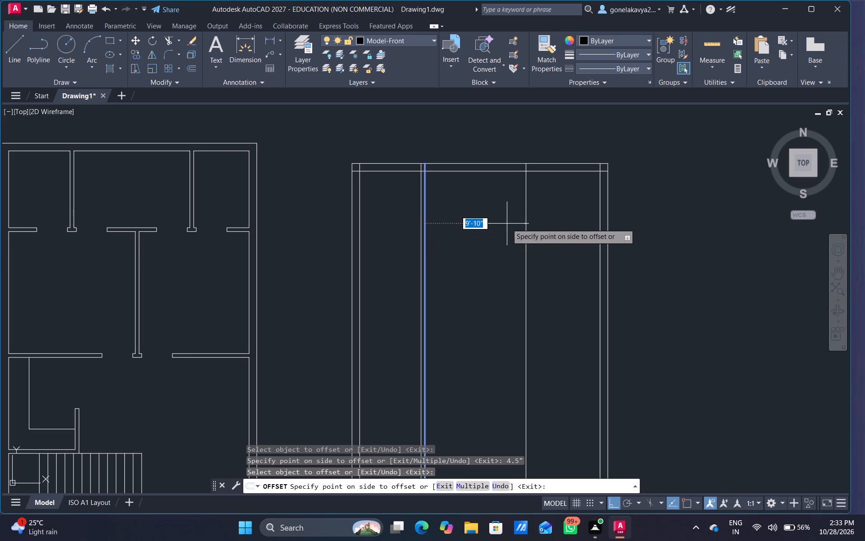
type("11")
key("apostrophe")
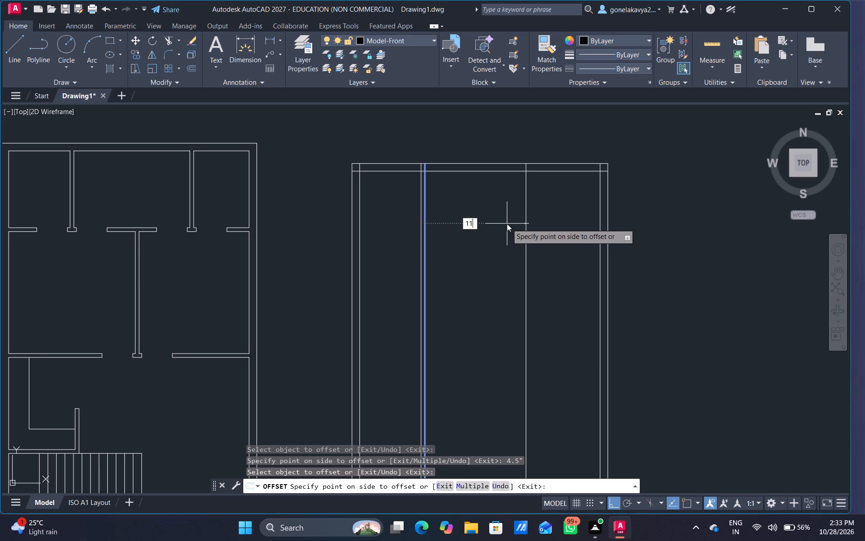
type("4\"")
key("Return")
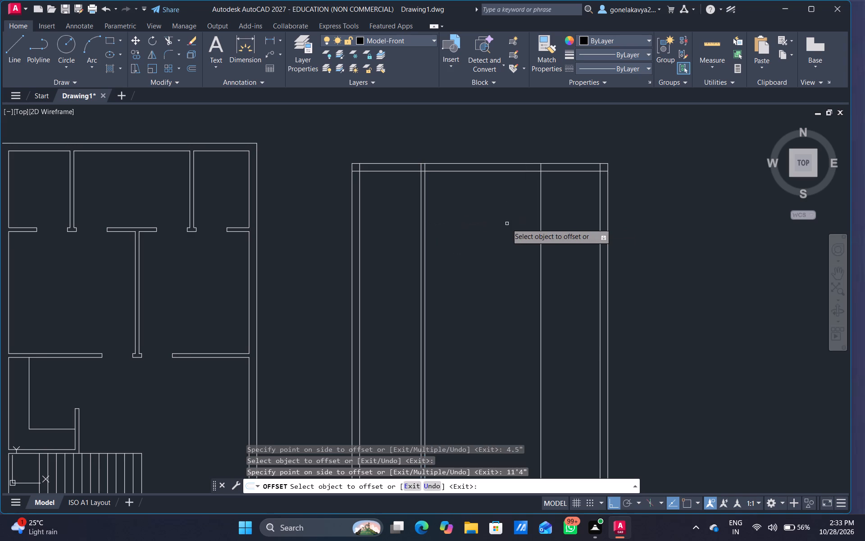
left_click(541, 225)
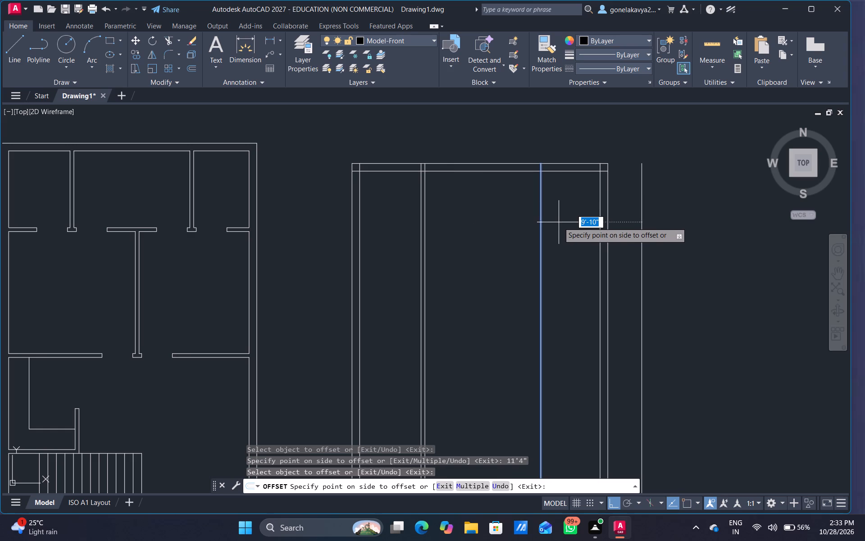
type("4.5\"")
key("Return")
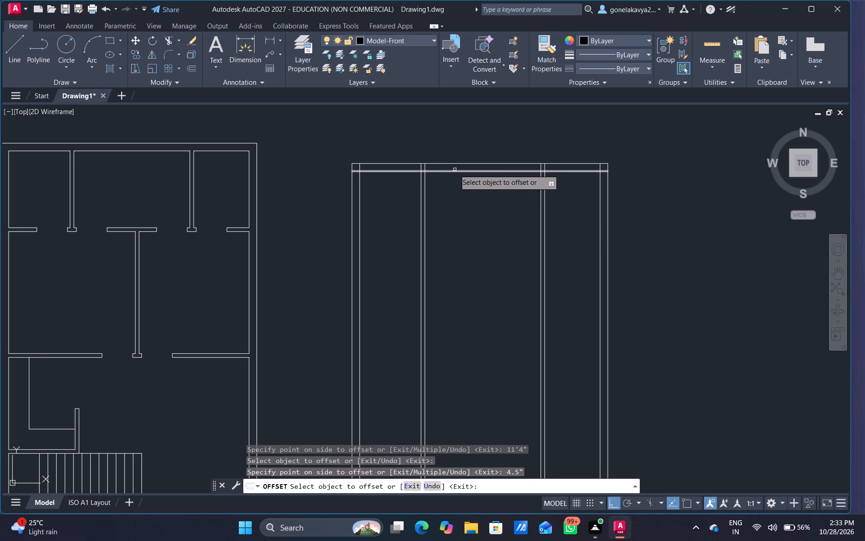
Offset the top wall's inner line 7'6" downward, and offset that new line a further 4.5" for the first horizontal partition.
left_click(455, 170)
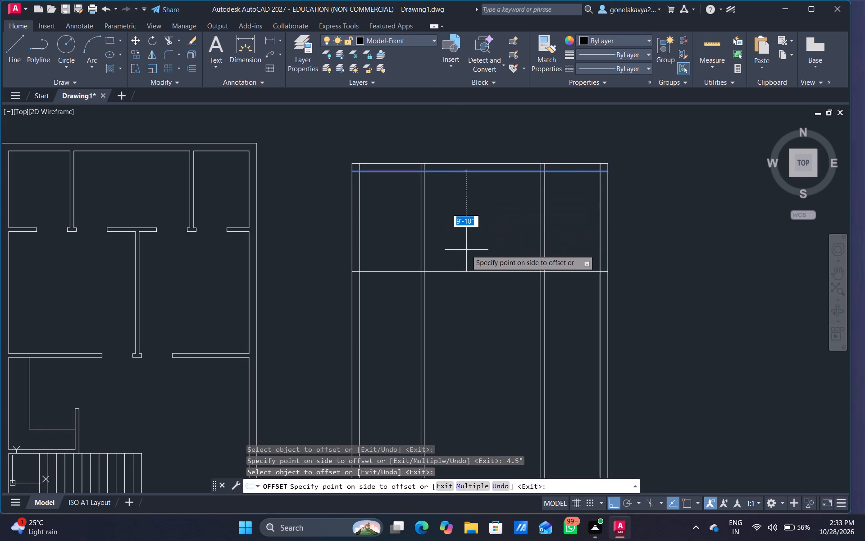
key("7")
key("apostrophe")
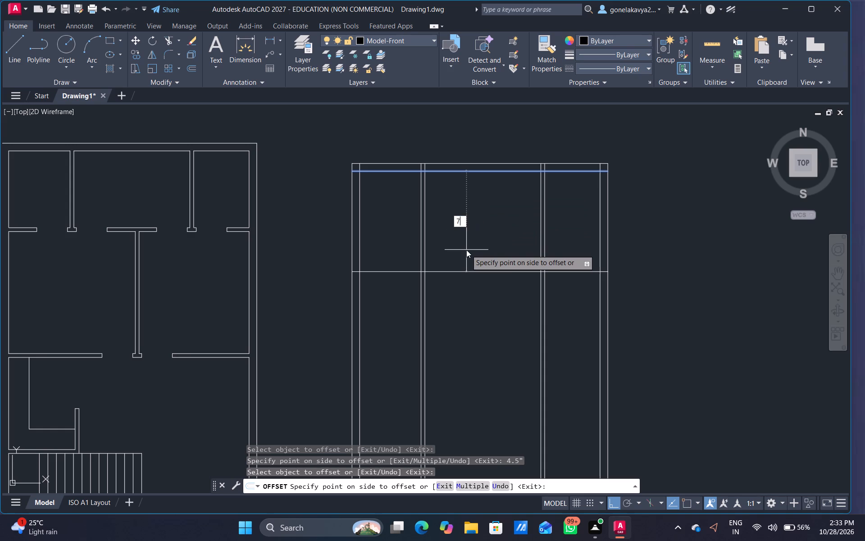
key("6")
key("shift+quotedbl")
key("Return")
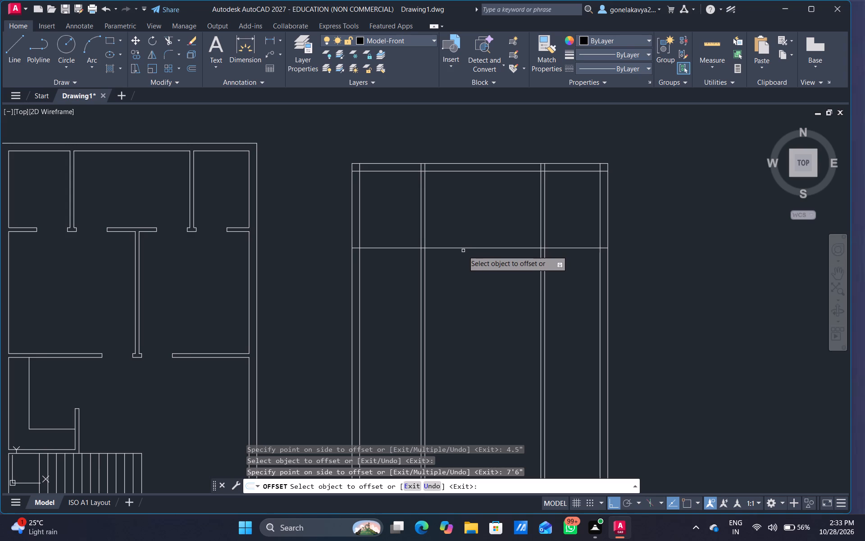
left_click(458, 248)
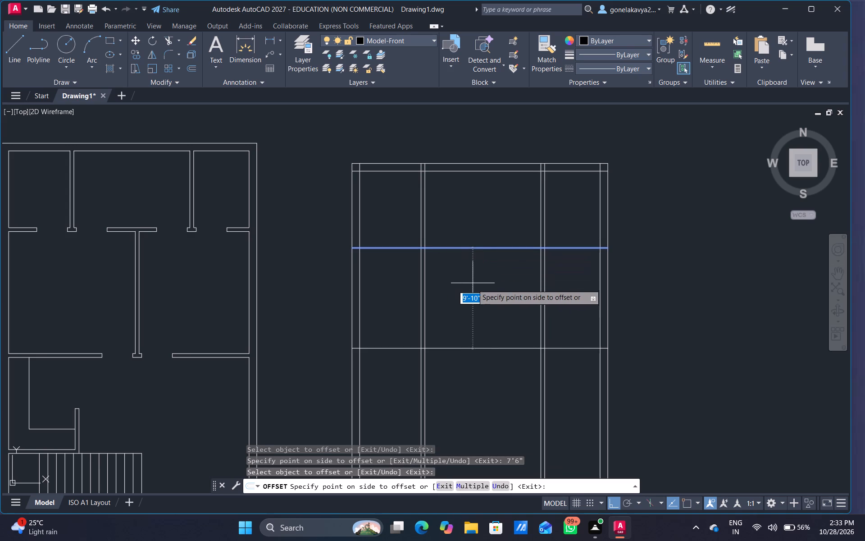
type("4.5\"")
key("Return")
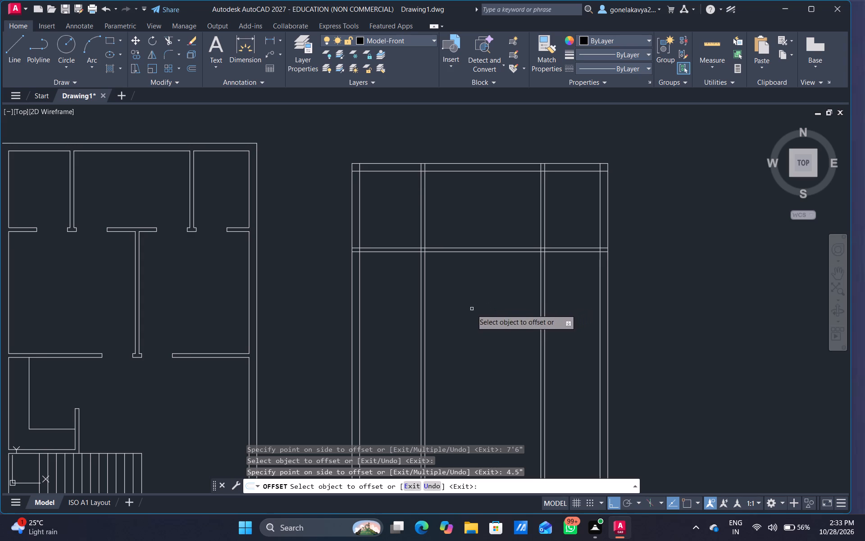
middle_click_drag(473, 311, 464, 277)
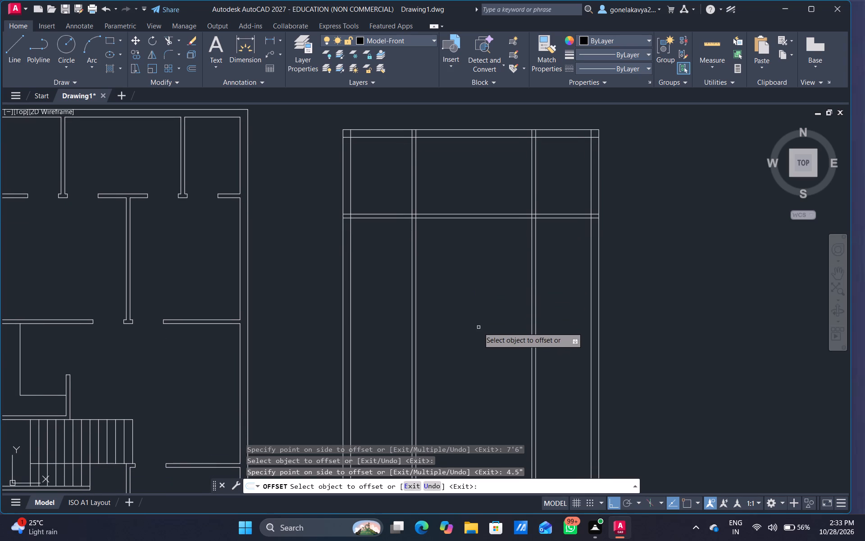
key("Escape")
Trim both vertical partitions away below the first horizontal partition of the second plan.
type("tr")
key("space")
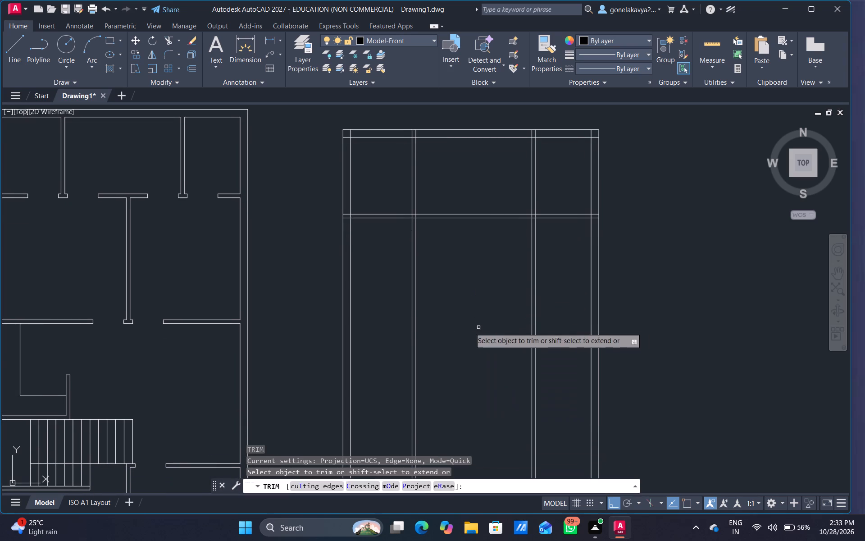
left_click_drag(363, 305, 525, 347)
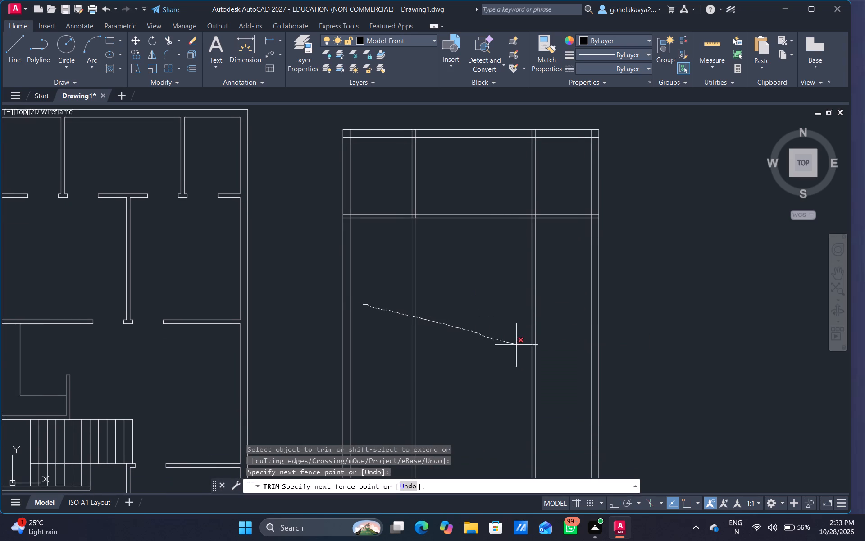
left_click_drag(525, 347, 552, 355)
middle_click_drag(447, 287, 440, 281)
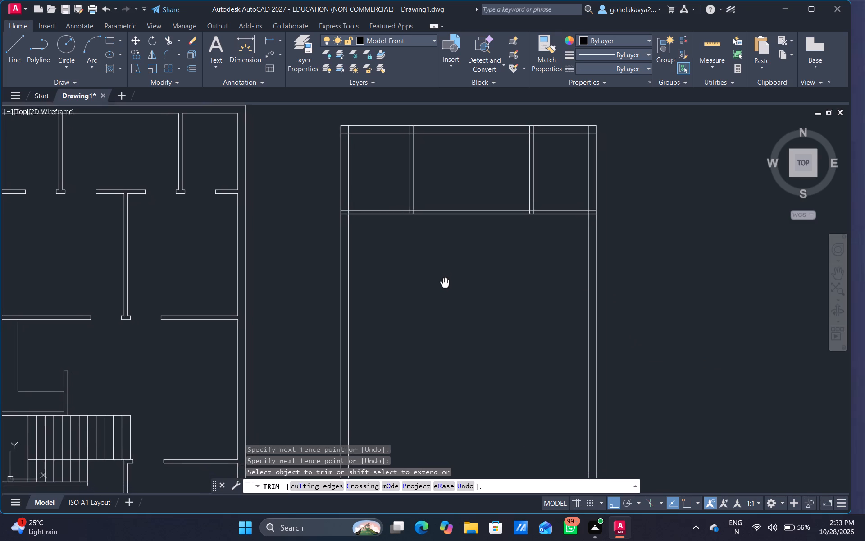
middle_click_drag(440, 281, 424, 283)
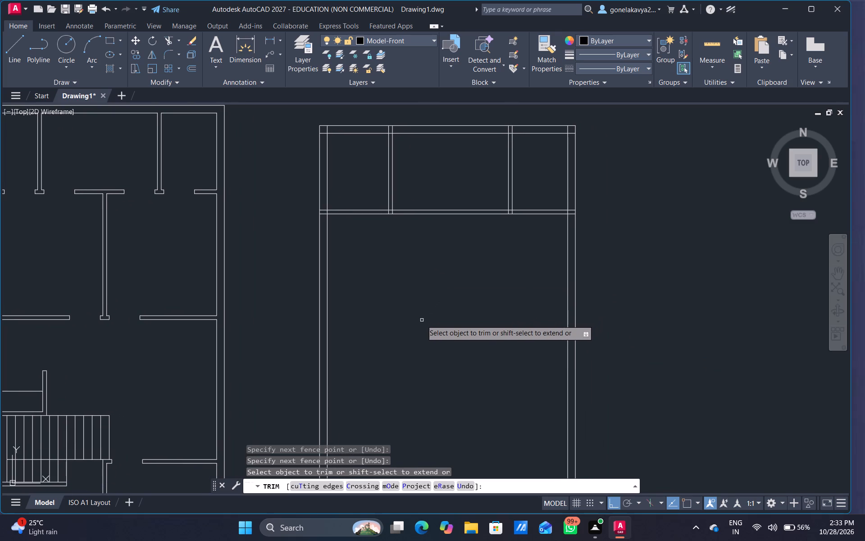
key("Escape")
Offset the first horizontal partition's lower line 11'11" downward.
key("o")
key("Return")
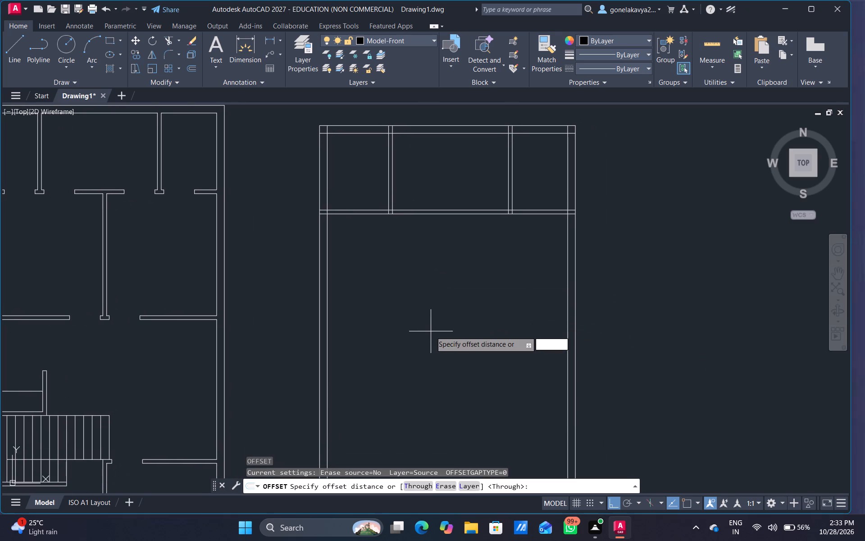
left_click_drag(424, 228, 434, 277)
left_click(434, 280)
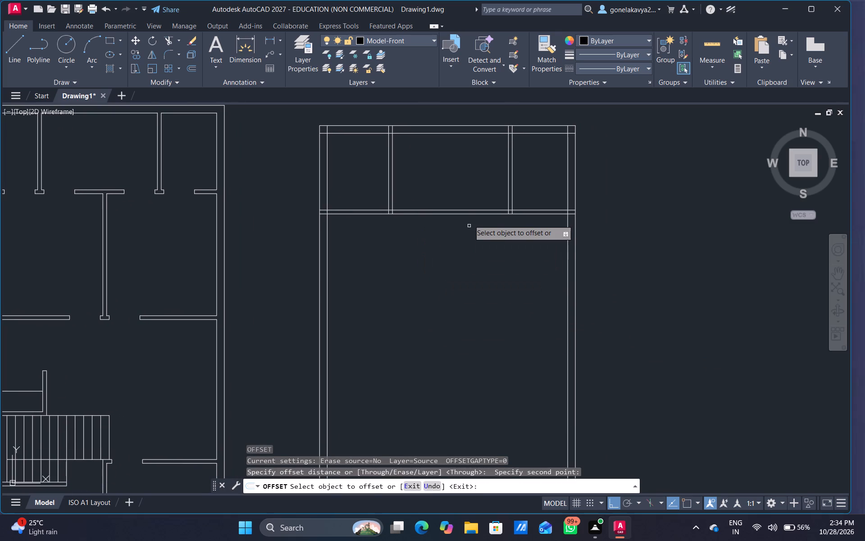
left_click(470, 213)
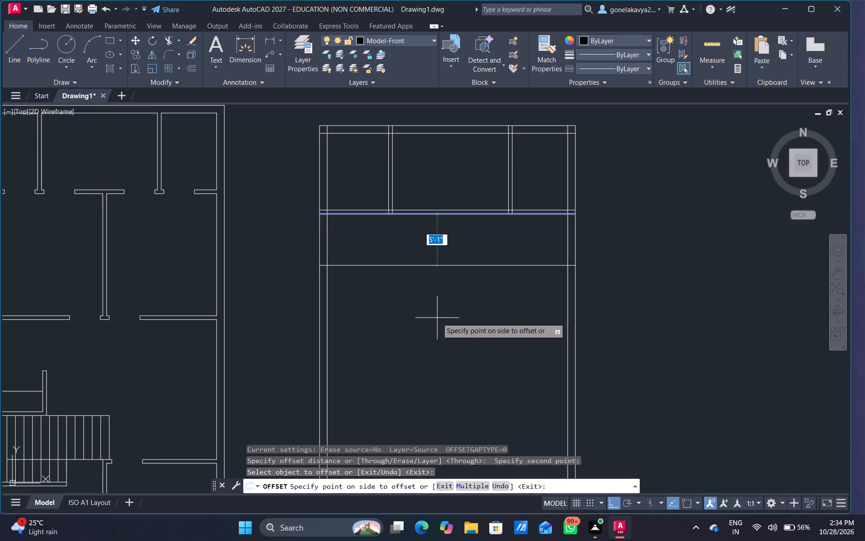
type("11")
key("apostrophe")
type("11\"")
key("Return")
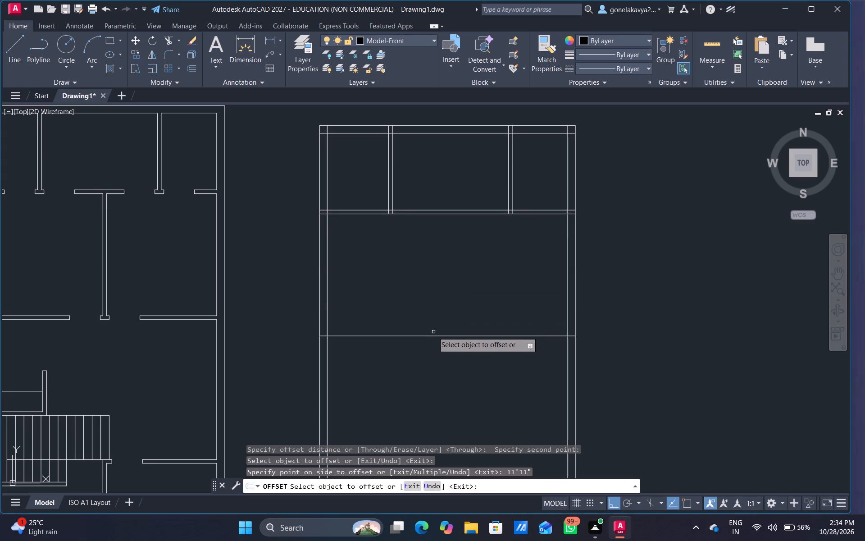
Offset the left wall's inner line 12'9" to the right, and offset that new line 4.5" back to the left for a middle vertical partition.
left_click(329, 303)
left_click(328, 300)
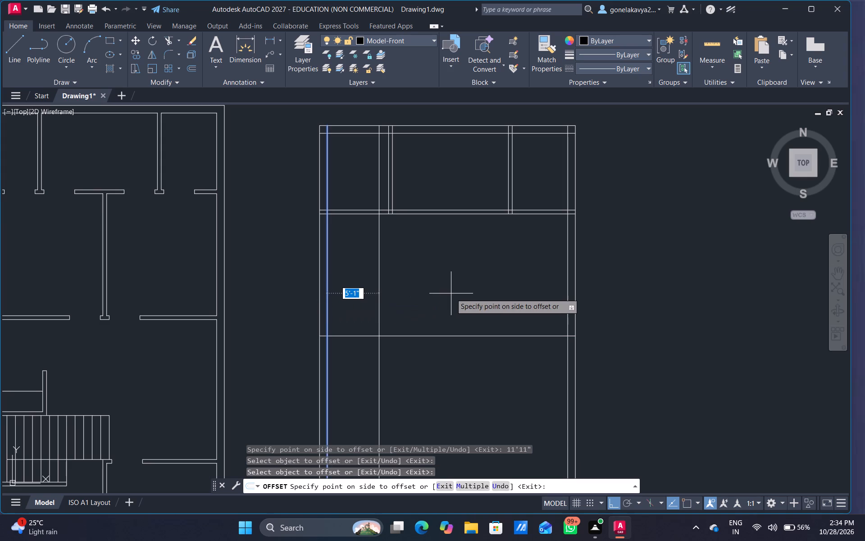
type("12")
key("apostrophe")
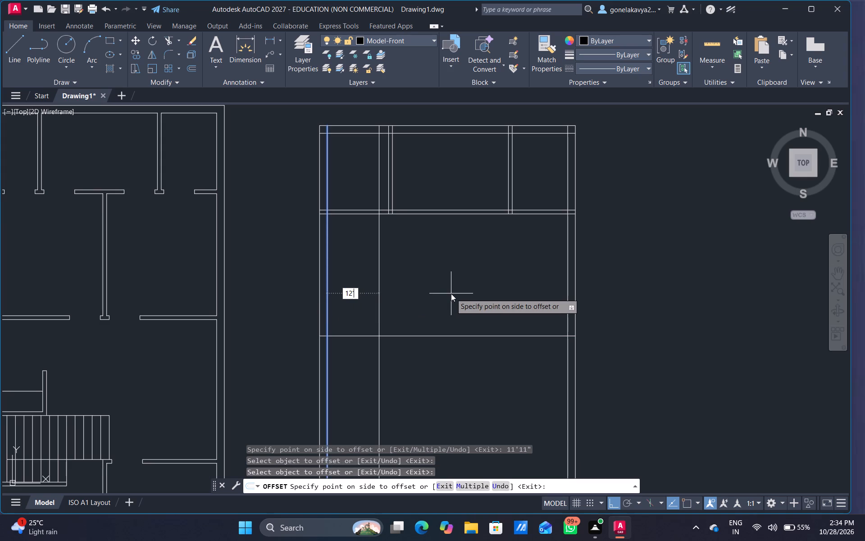
key("9")
key("shift+quotedbl")
key("Return")
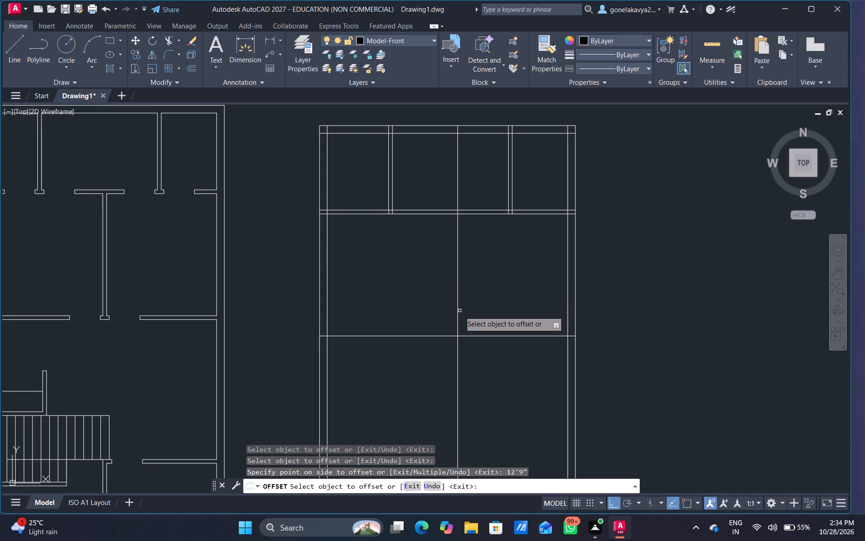
left_click(460, 311)
left_click(456, 315)
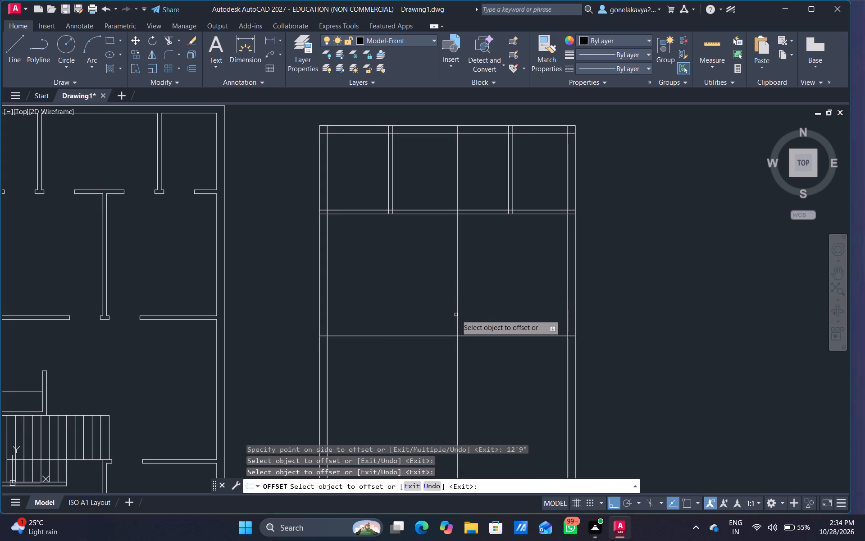
left_click(459, 312)
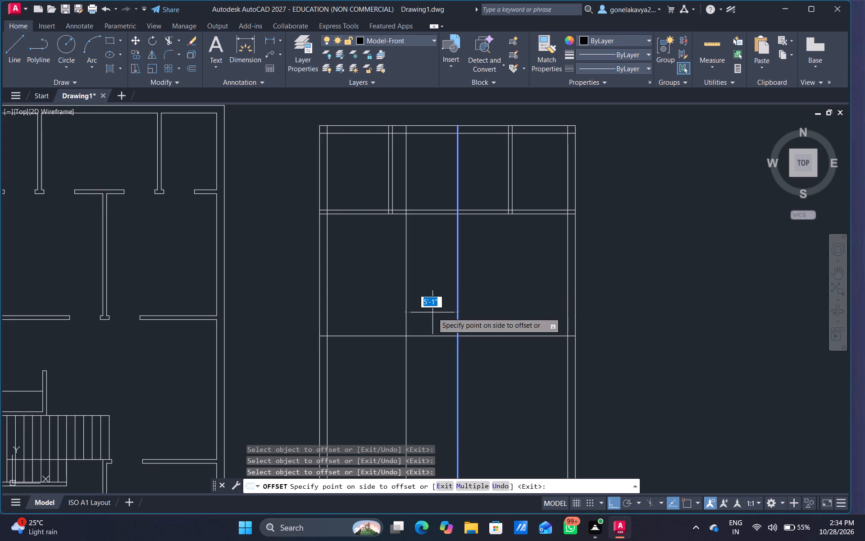
type("4.5\"")
key("Return")
Offset the lower horizontal line 4.5" downward to form the second horizontal partition.
middle_click_drag(443, 360, 442, 353)
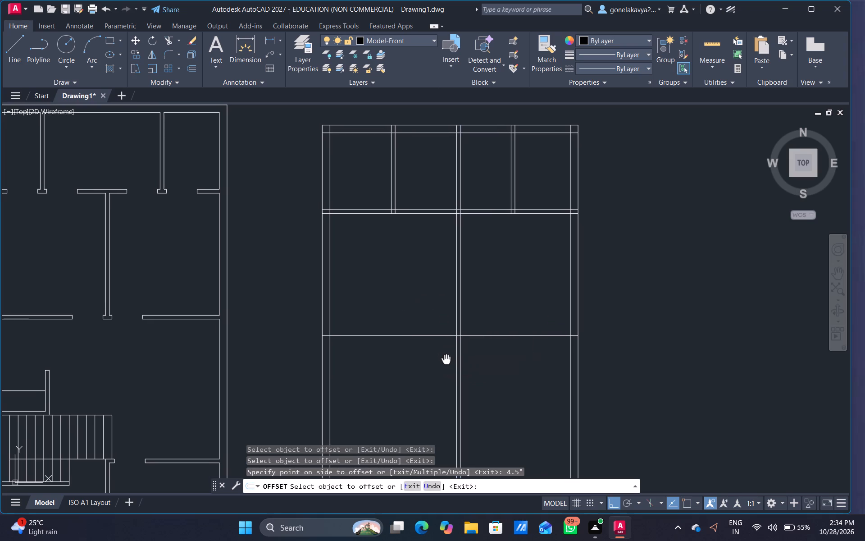
middle_click_drag(442, 353, 421, 307)
left_click(476, 281)
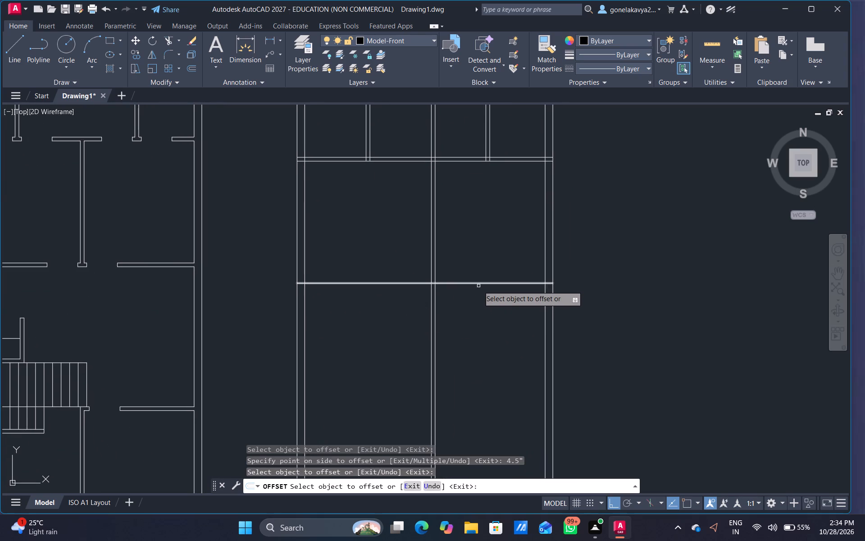
left_click_drag(477, 283, 480, 288)
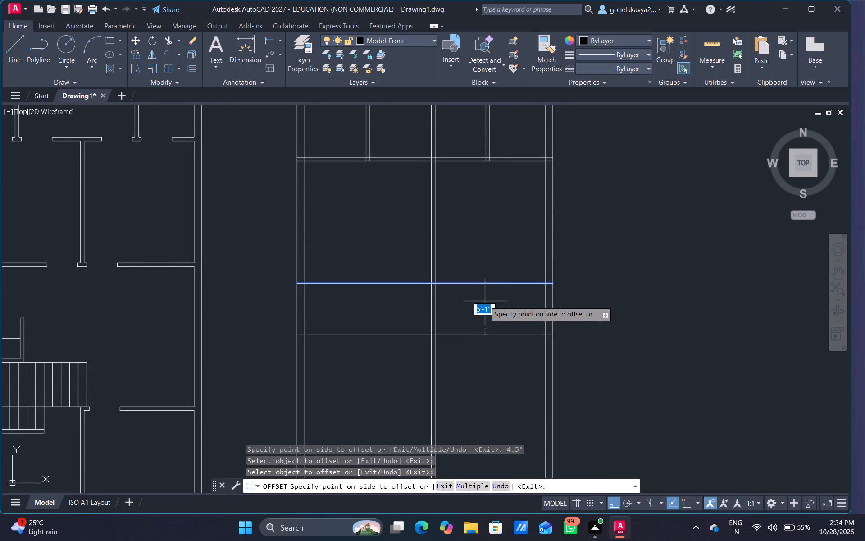
type("4.5\"")
key("Return")
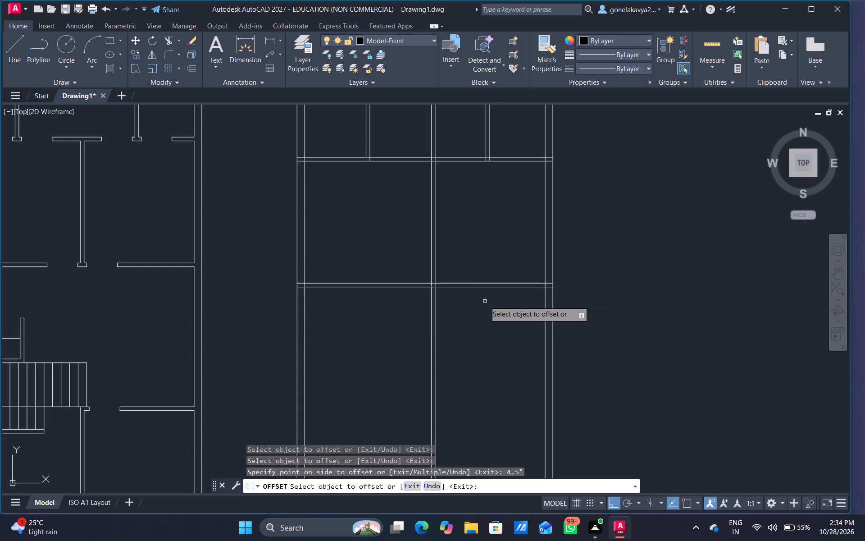
key("Escape")
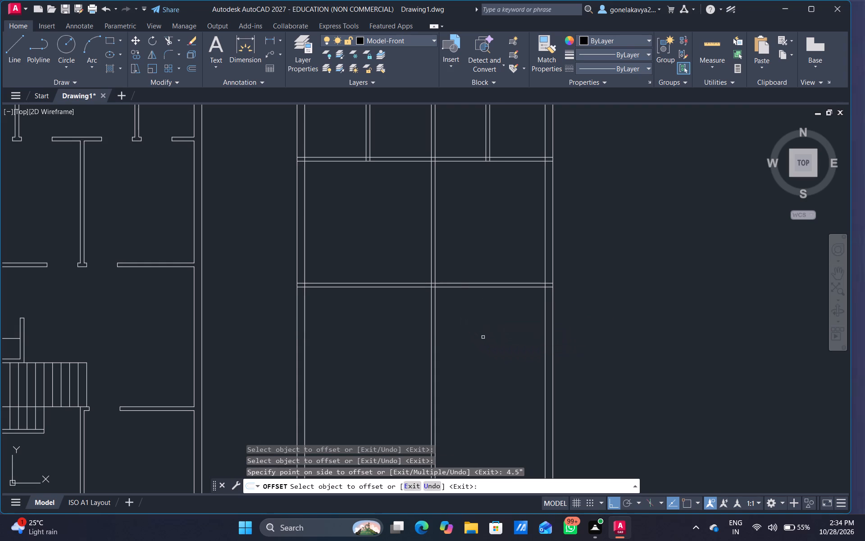
Trim the middle vertical partition's lines between the second horizontal partition and the bottom wall.
type("tr")
key("space")
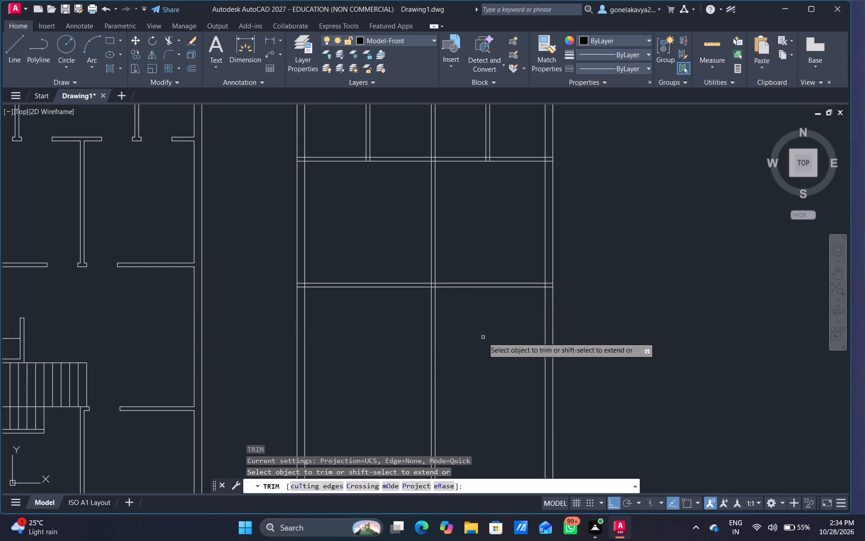
scroll(464, 345, "down", 1)
middle_click_drag(457, 357, 464, 314)
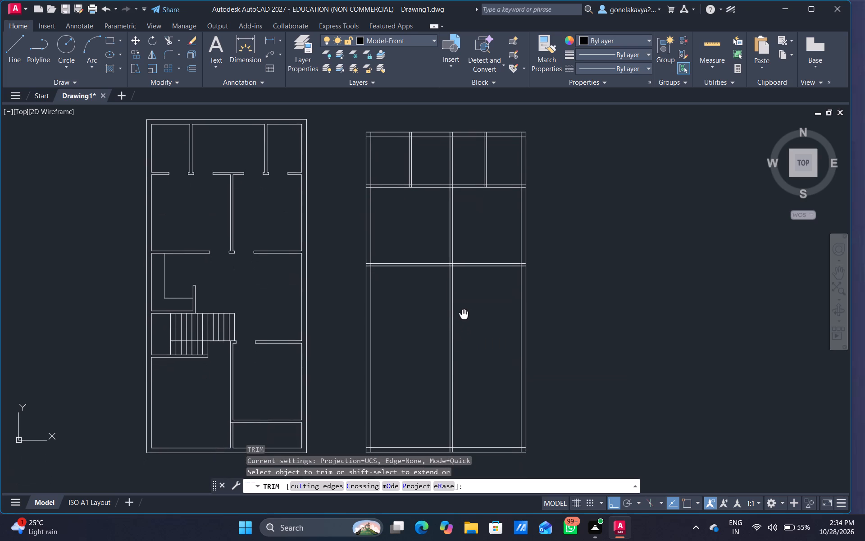
middle_click_drag(464, 314, 446, 297)
left_click(413, 300)
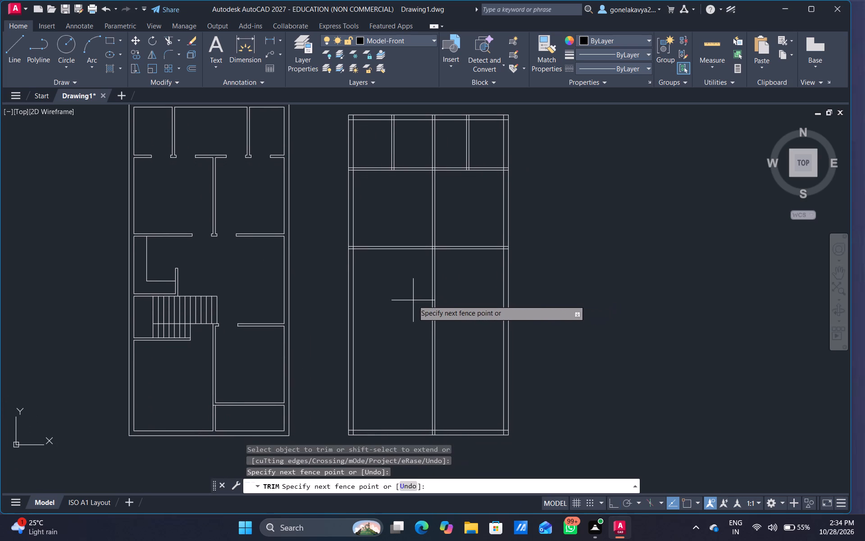
left_click(419, 282)
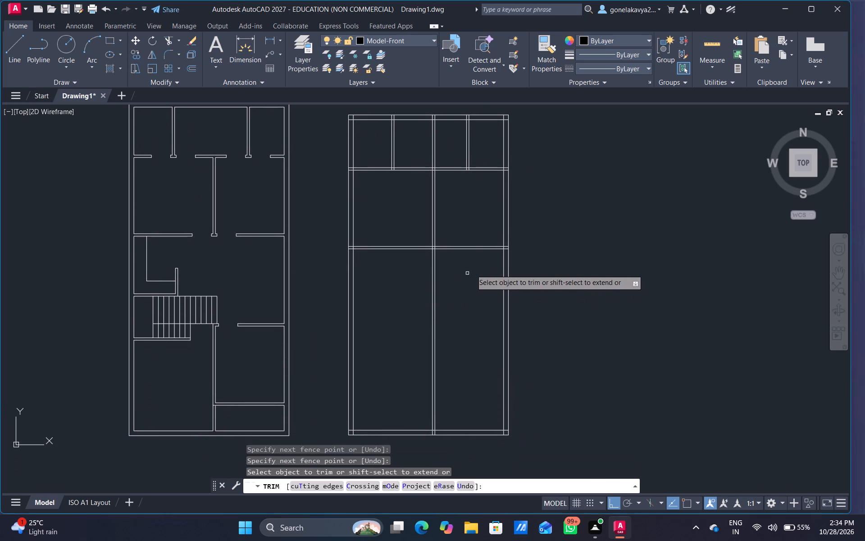
middle_click_drag(472, 291, 466, 248)
scroll(466, 253, "down", 1)
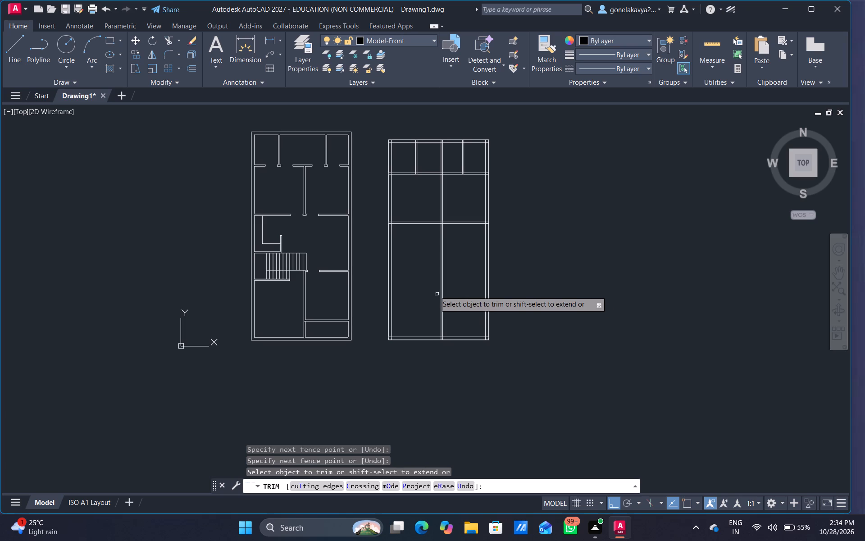
scroll(425, 281, "up", 2)
middle_click_drag(424, 239, 392, 216)
scroll(396, 250, "down", 1)
left_click_drag(448, 235, 403, 278)
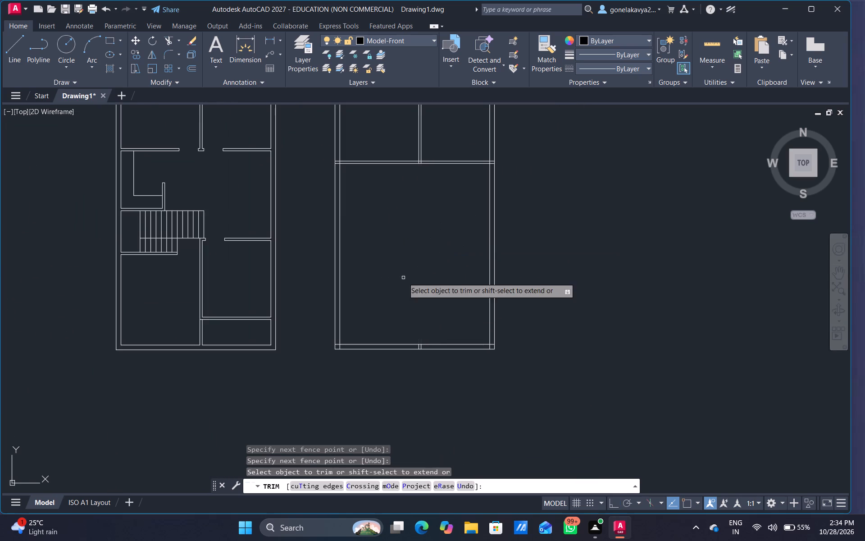
middle_click_drag(411, 218, 401, 266)
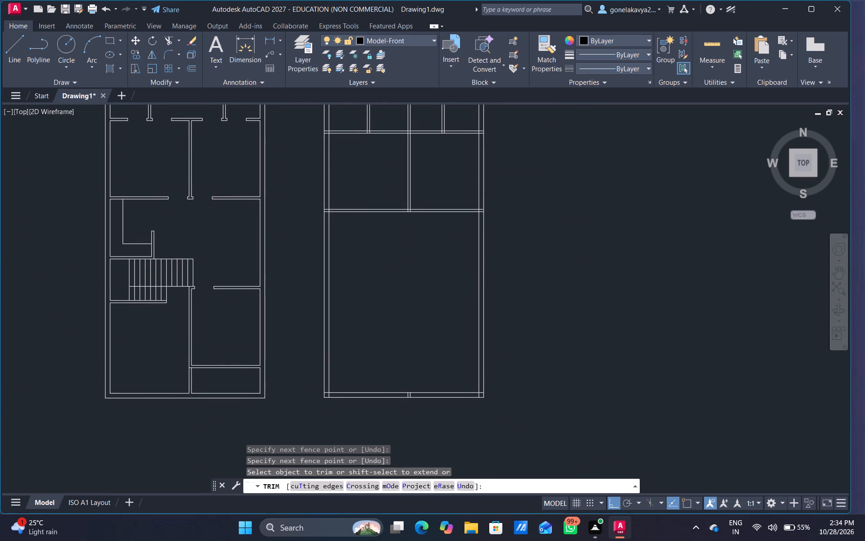
Offset the second horizontal partition's lower line 9' downward in the second plan.
scroll(391, 237, "up", 1)
key("Escape")
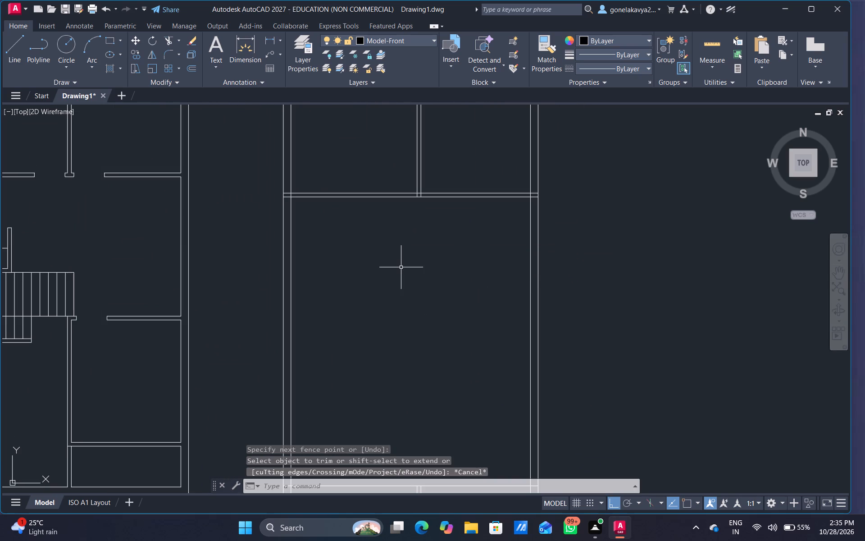
key("o")
key("Return")
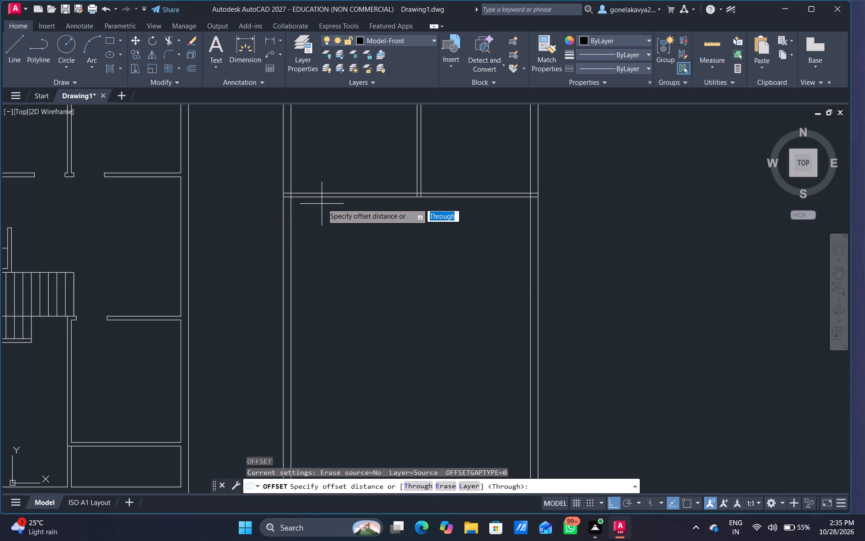
left_click_drag(328, 196, 332, 208)
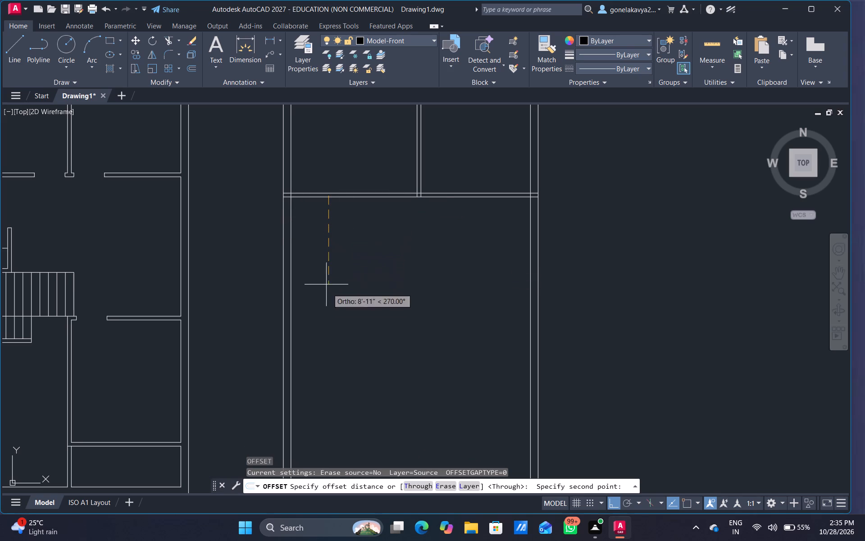
left_click(337, 340)
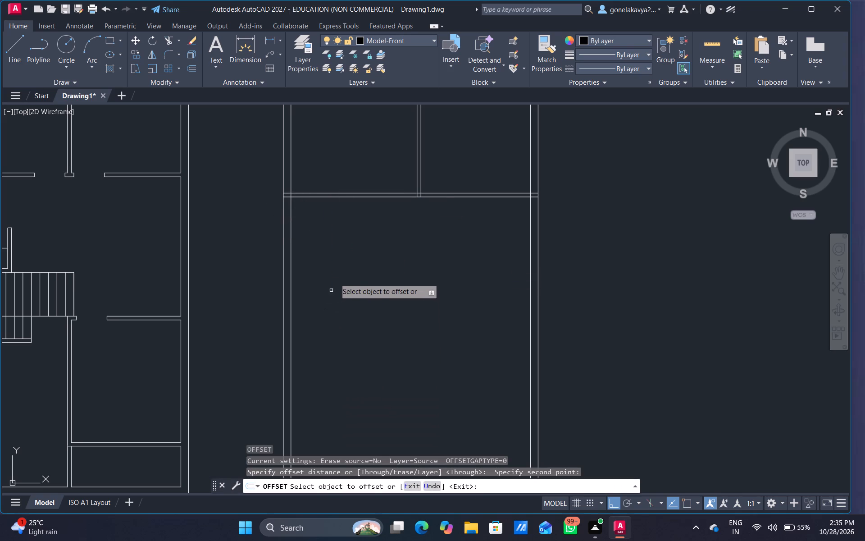
left_click(363, 198)
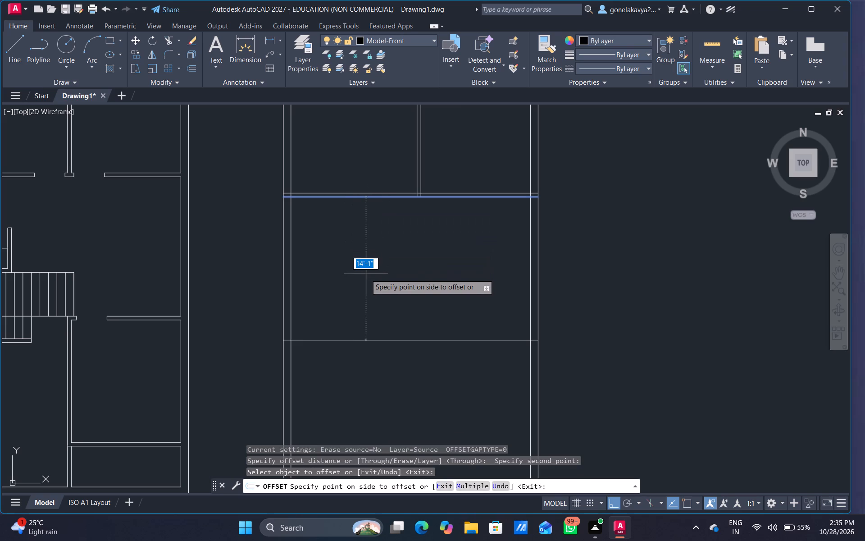
type("9'")
key("Return")
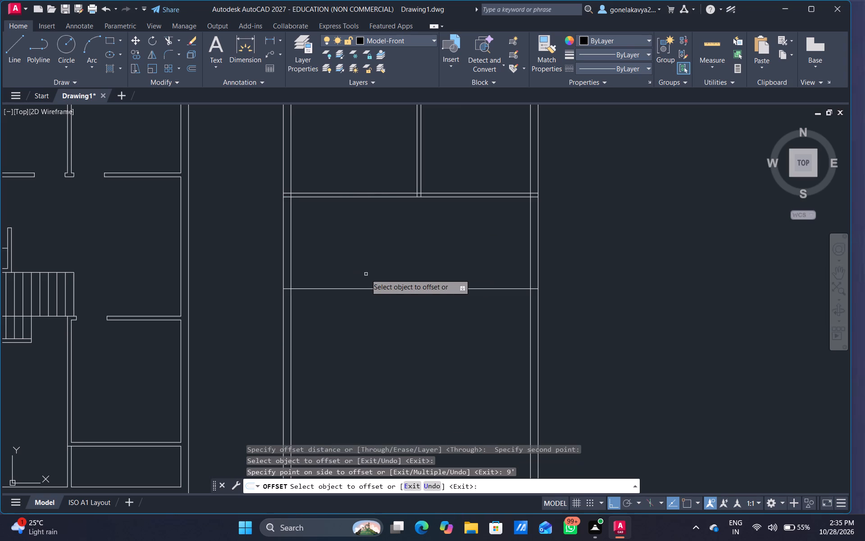
Offset the left wall's inner line 6'6" to the right, and offset that new line 4.5" further right for a vertical partition.
left_click(290, 255)
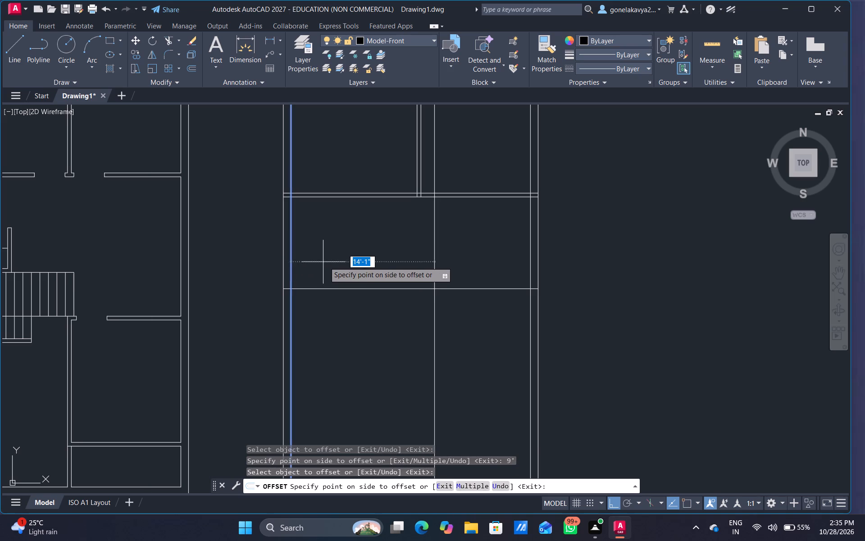
type("6'6\"")
key("Return")
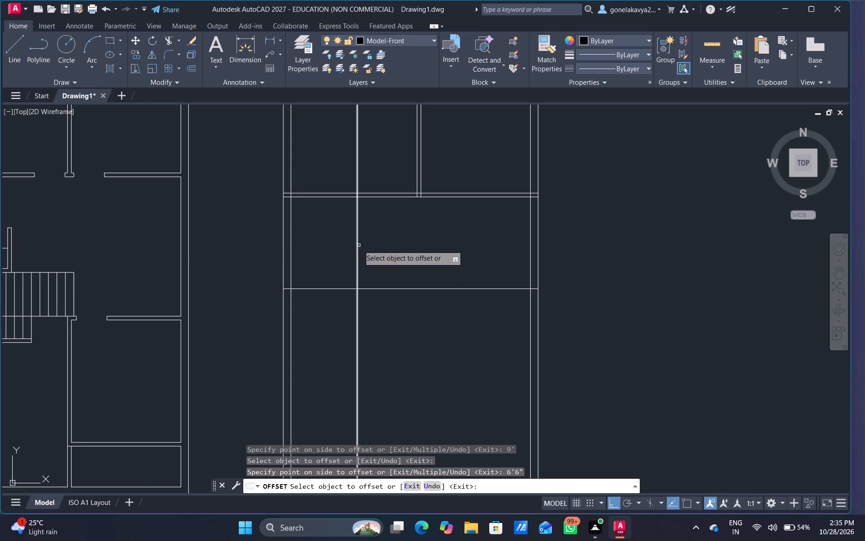
left_click(358, 244)
type("4.5\"")
key("Return")
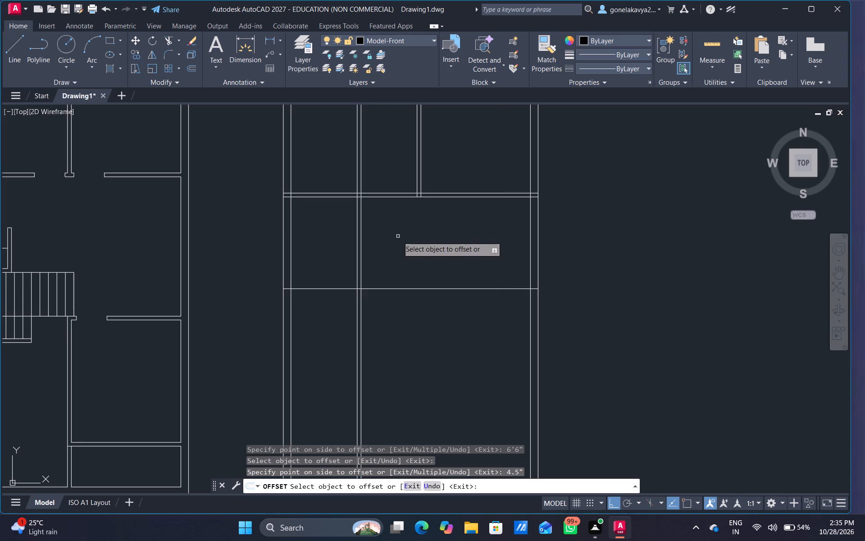
Offset the new horizontal line 4.5" downward to form the third horizontal partition.
left_click(432, 288)
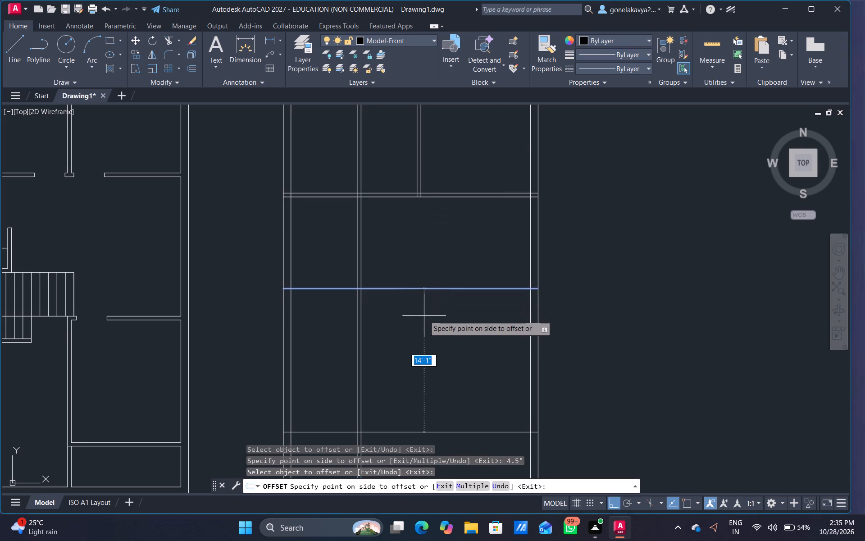
type("4.5\"")
key("Return")
key("Escape")
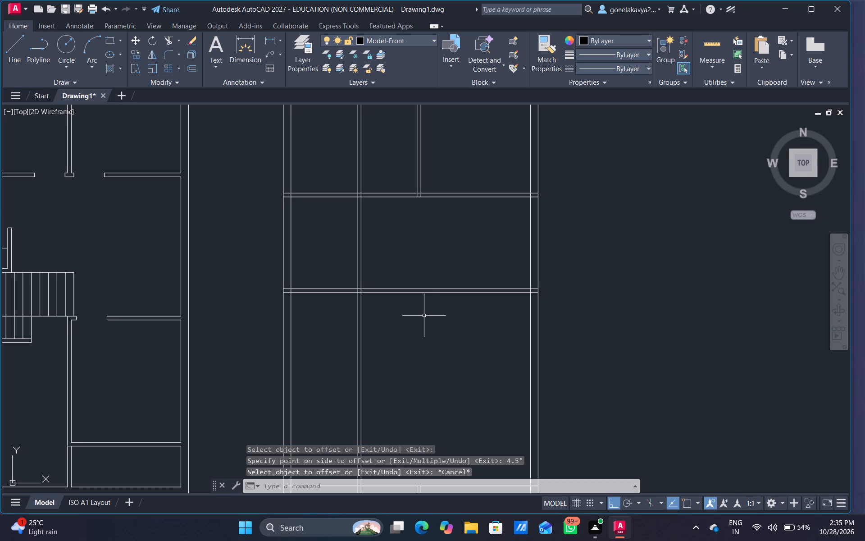
Trim the new vertical and horizontal partition lines so they enclose only a small room against the left wall below the second horizontal partition.
type("tr")
key("space")
left_click_drag(311, 366, 331, 361)
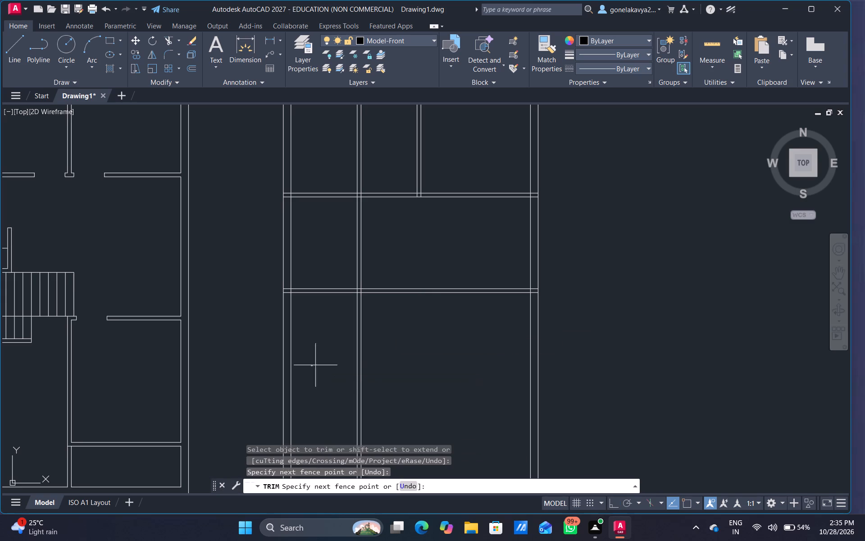
left_click_drag(331, 361, 417, 261)
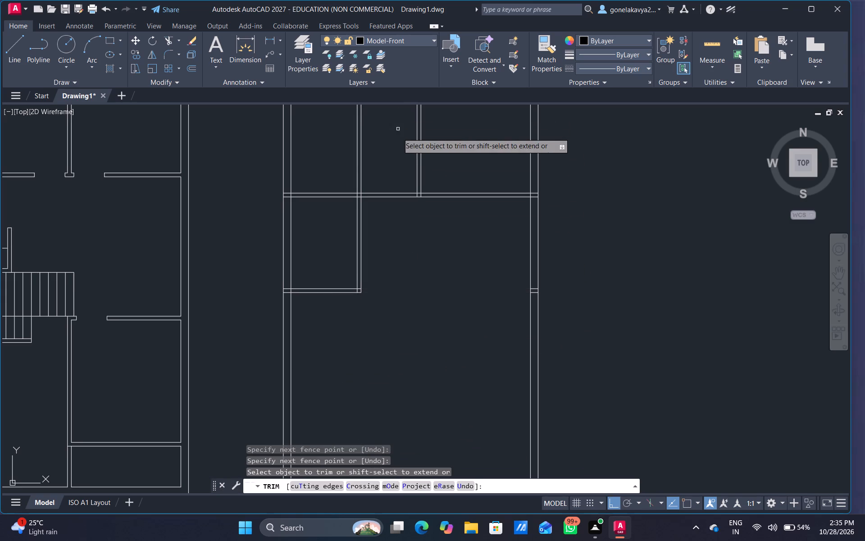
left_click_drag(397, 141, 351, 168)
Trim the middle vertical partition's lines in the top row, between the top wall and the first horizontal partition.
scroll(353, 165, "down", 2)
middle_click_drag(361, 170, 369, 238)
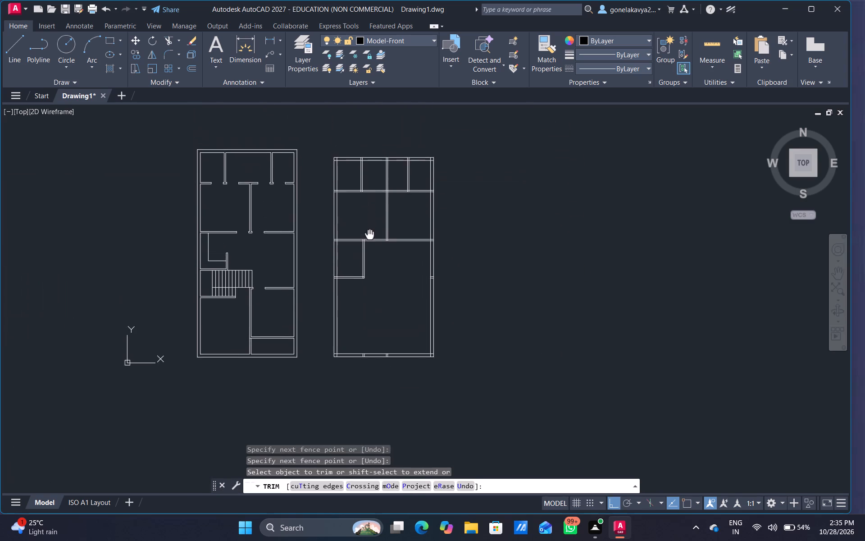
middle_click_drag(369, 238, 370, 245)
scroll(358, 197, "up", 3)
scroll(374, 243, "down", 1)
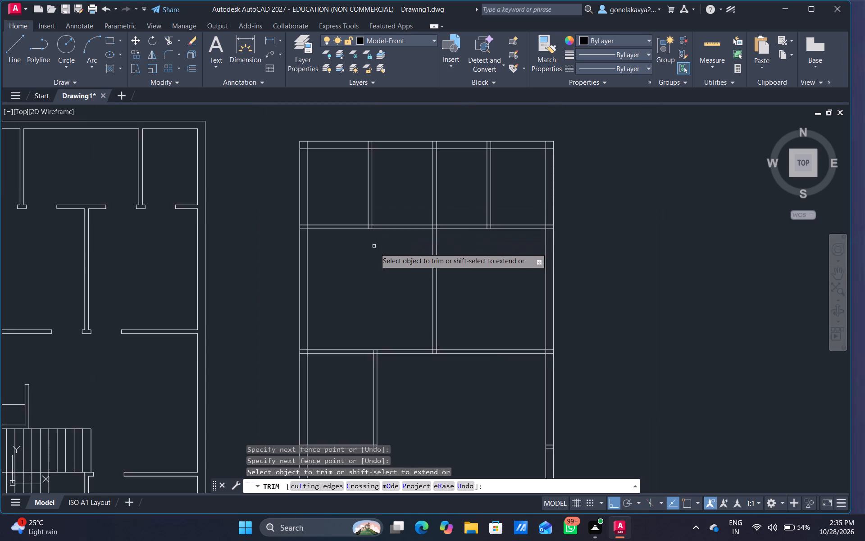
scroll(375, 248, "down", 1)
middle_click_drag(375, 271, 379, 219)
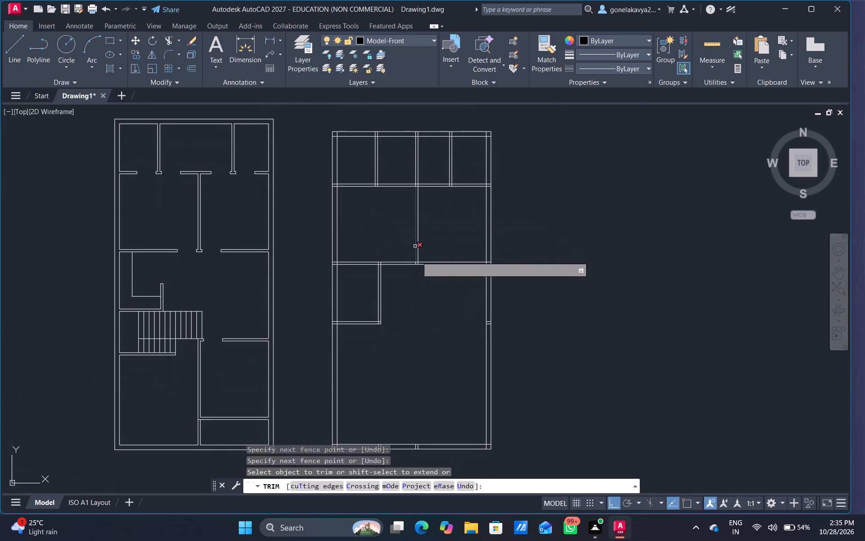
left_click_drag(431, 169, 415, 168)
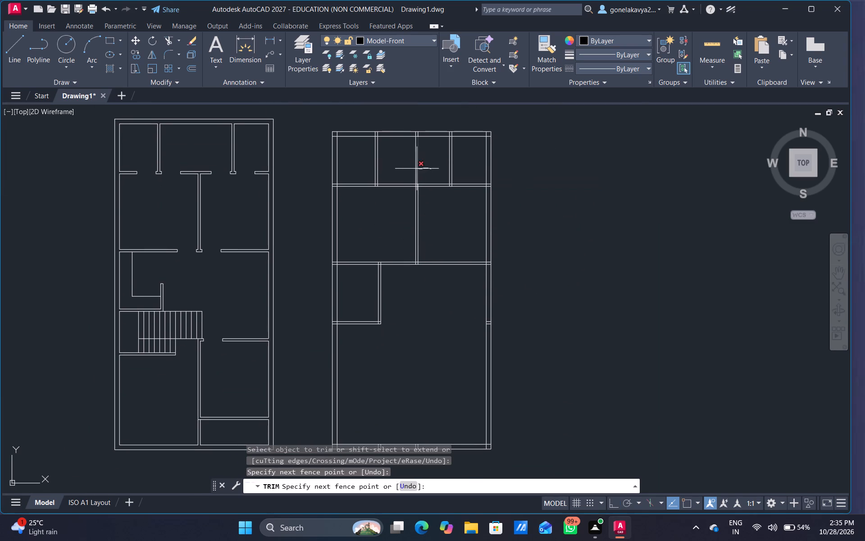
left_click_drag(415, 168, 409, 164)
scroll(395, 302, "up", 1)
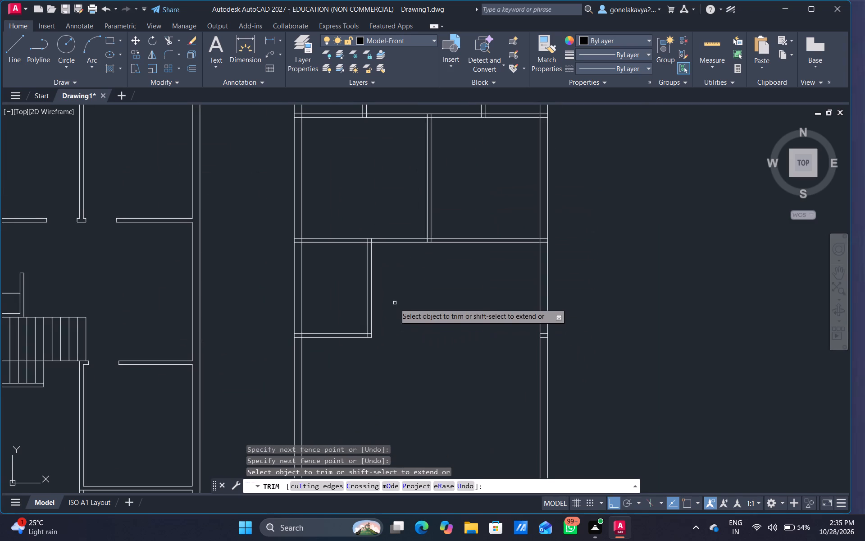
middle_click_drag(395, 306, 447, 228)
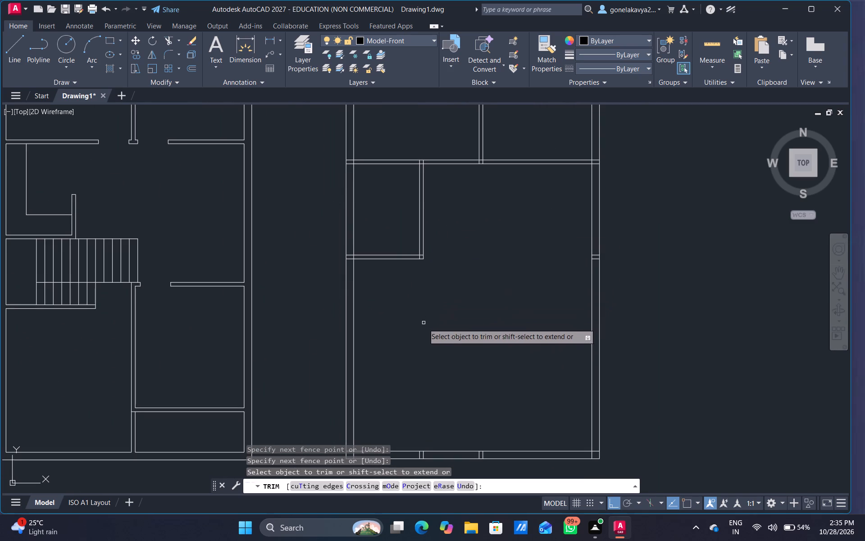
middle_click_drag(472, 312, 454, 289)
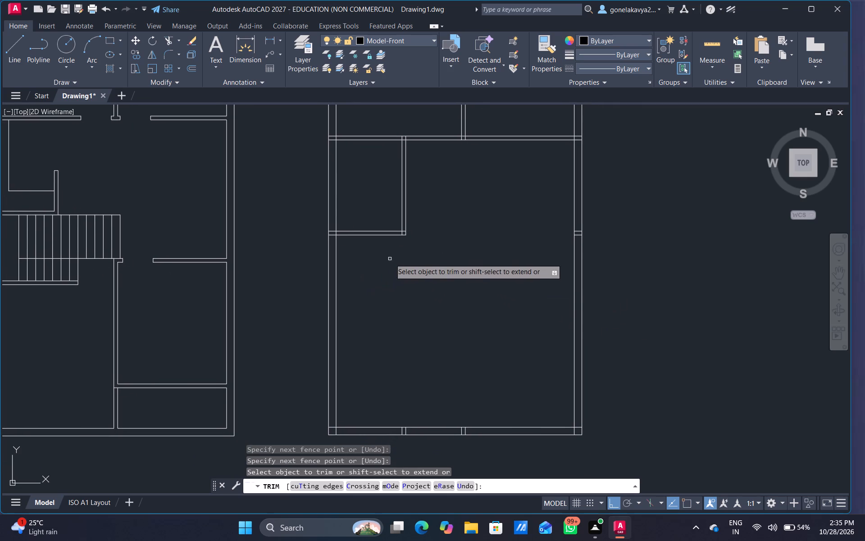
key("Escape")
Trim away the second plan's bottom wall lines between the left and right walls.
middle_click_drag(424, 353, 405, 318)
type("tr")
key("space")
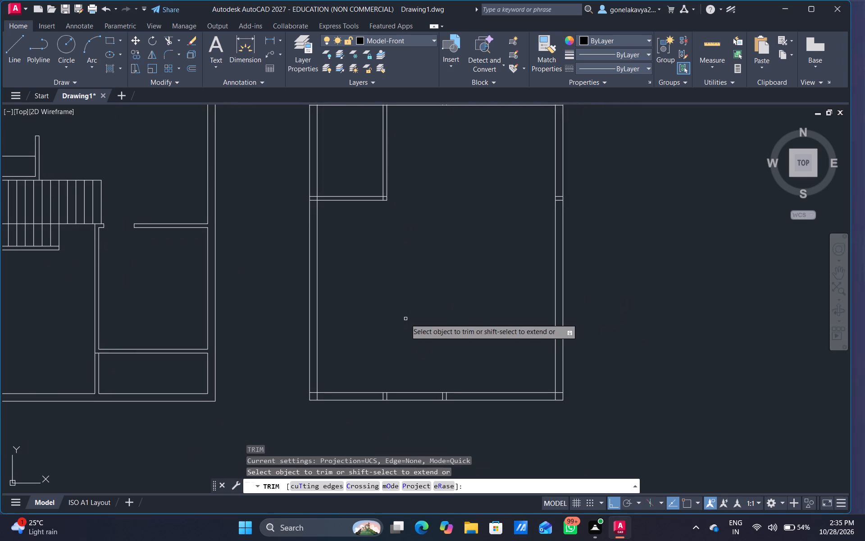
left_click_drag(415, 335, 446, 453)
left_click_drag(493, 344, 484, 431)
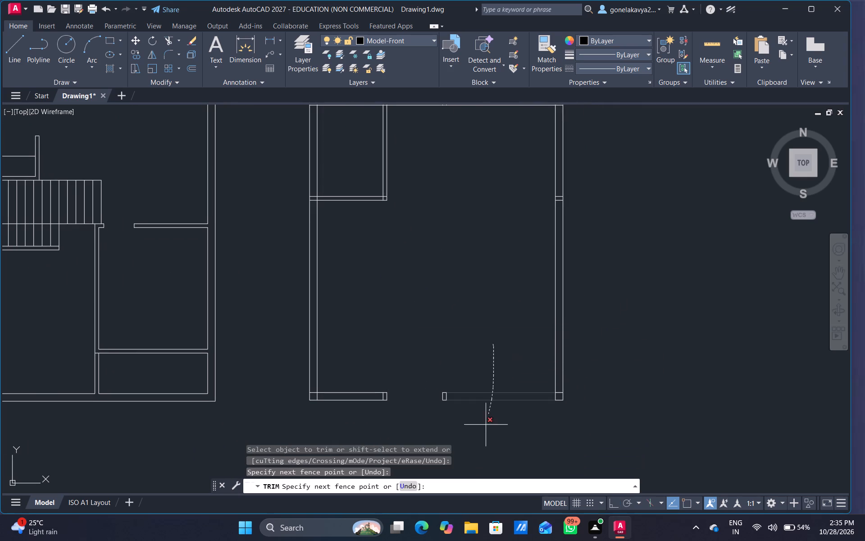
left_click_drag(484, 431, 483, 436)
left_click_drag(344, 344, 340, 418)
Remove the two leftover partition stubs where the bottom wall was trimmed away.
left_click_drag(381, 391, 388, 400)
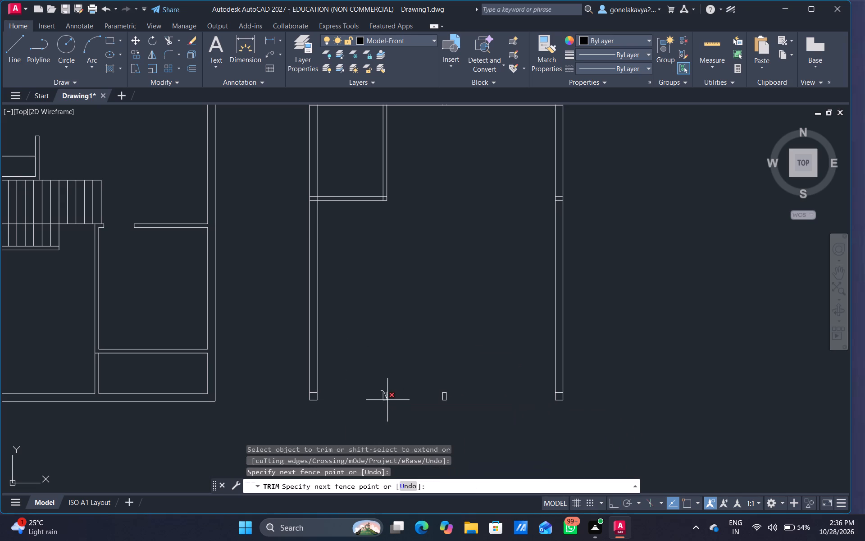
left_click_drag(388, 400, 388, 400)
left_click_drag(389, 397, 374, 396)
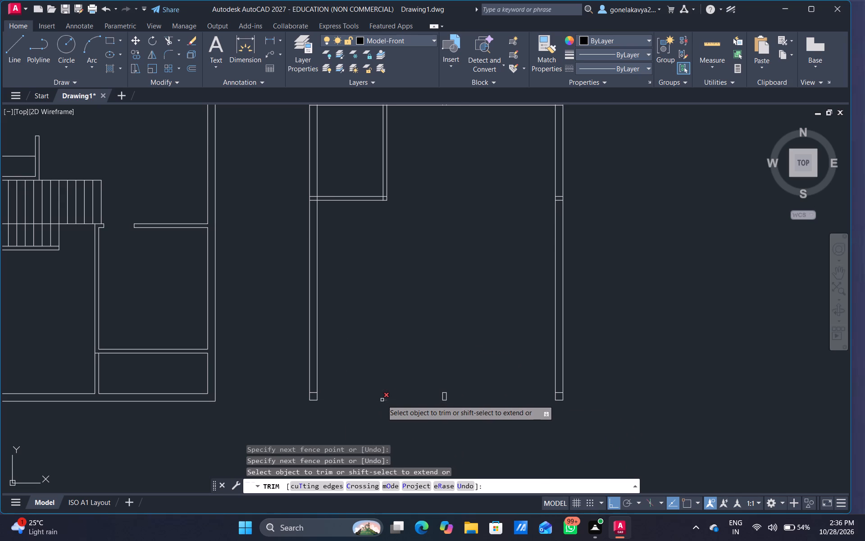
left_click_drag(382, 400, 386, 402)
left_click_drag(437, 400, 459, 395)
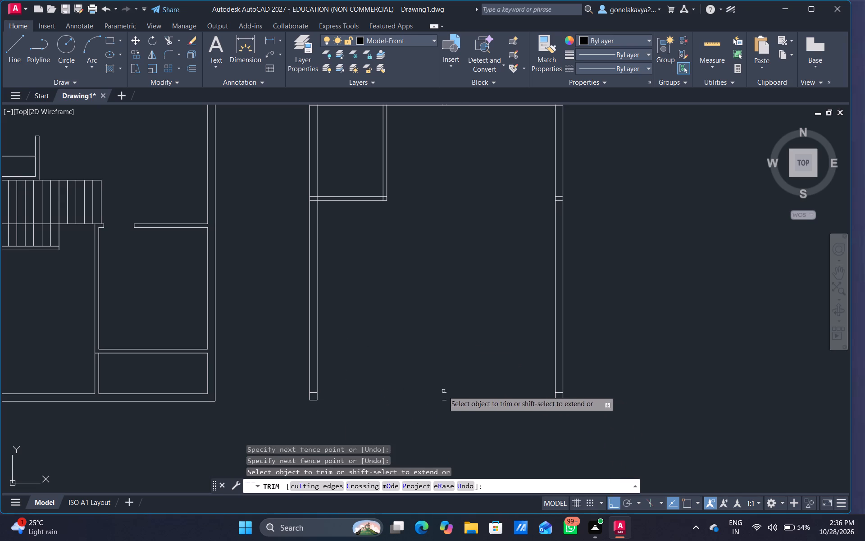
left_click_drag(443, 391, 446, 413)
left_click_drag(446, 392, 445, 386)
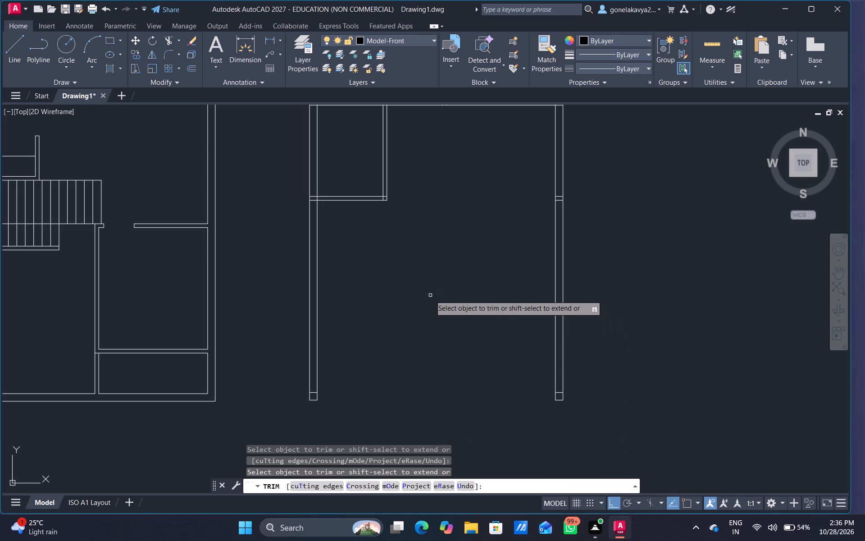
key("Escape")
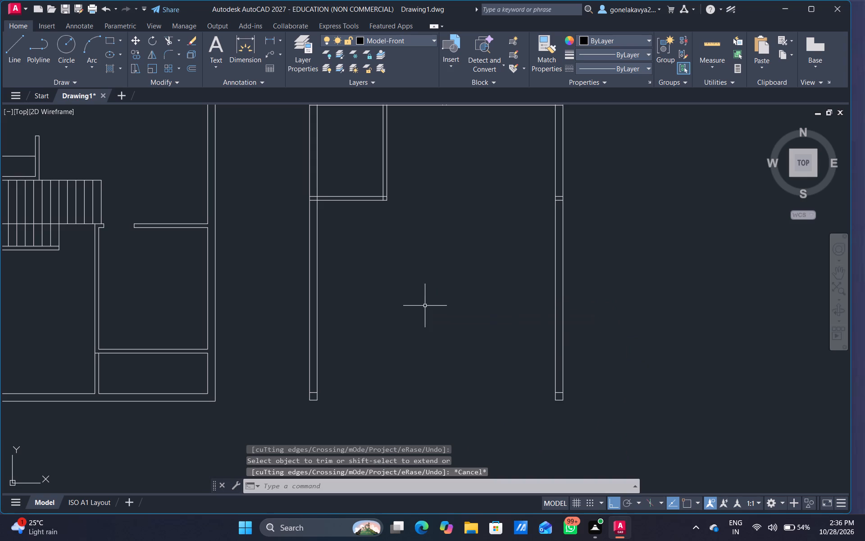
Offset the small room's lower partition line 6'6" downward.
key("o")
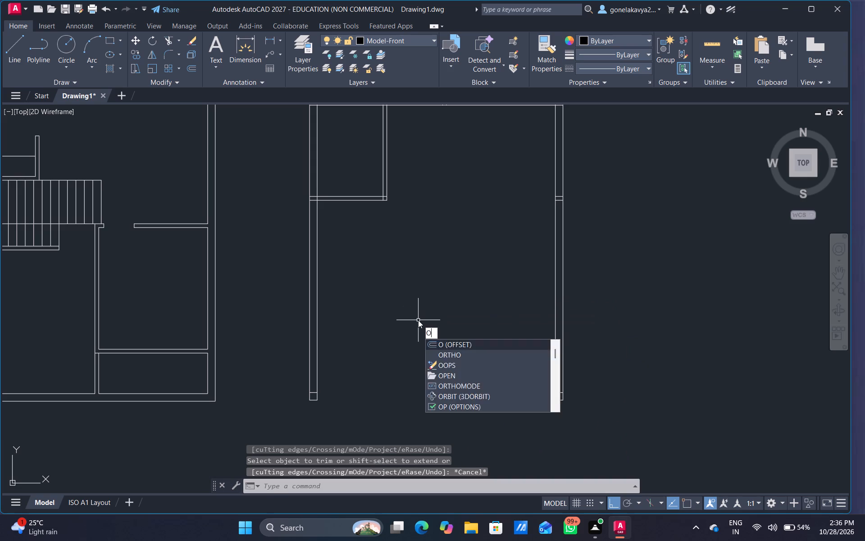
key("Return")
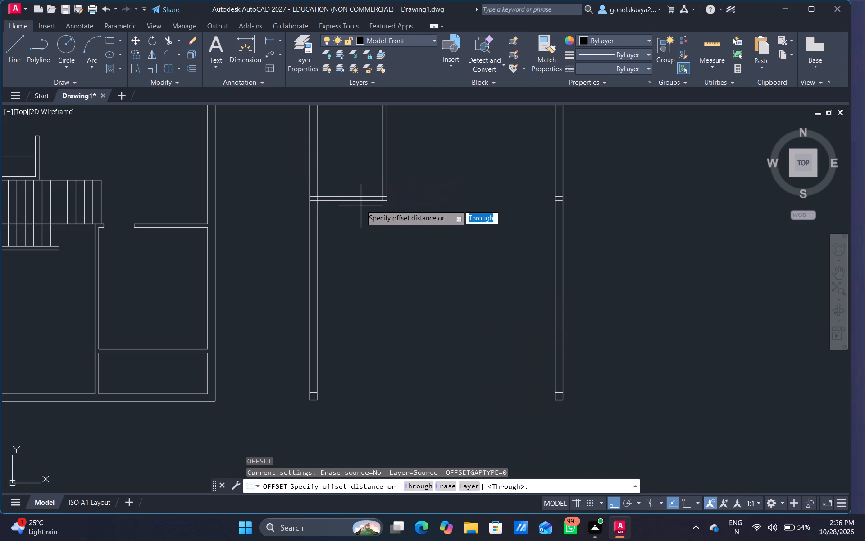
left_click_drag(359, 197, 361, 205)
left_click(362, 221)
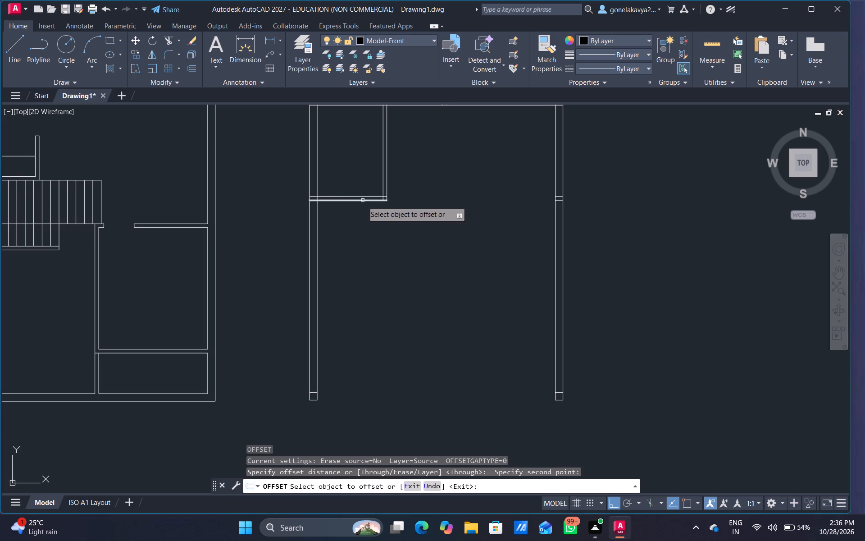
left_click(364, 201)
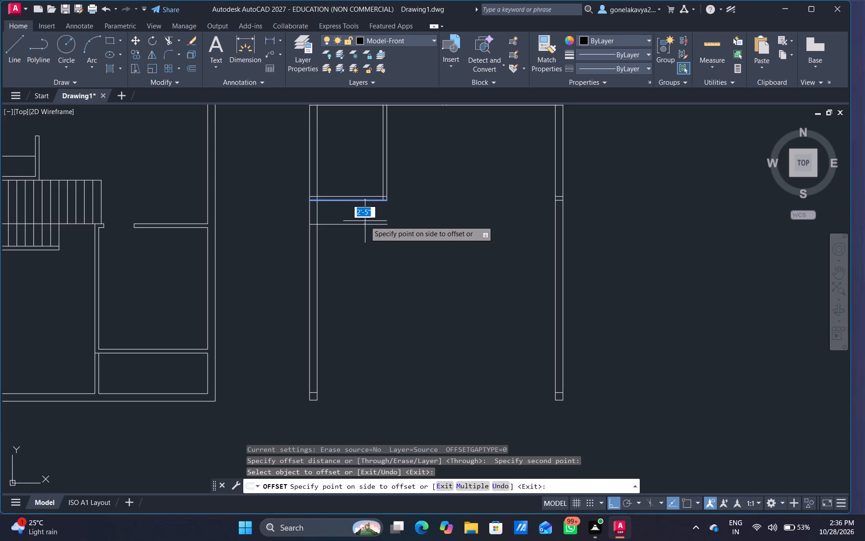
key("6")
key("apostrophe")
key("6")
key("shift+quotedbl")
key("Return")
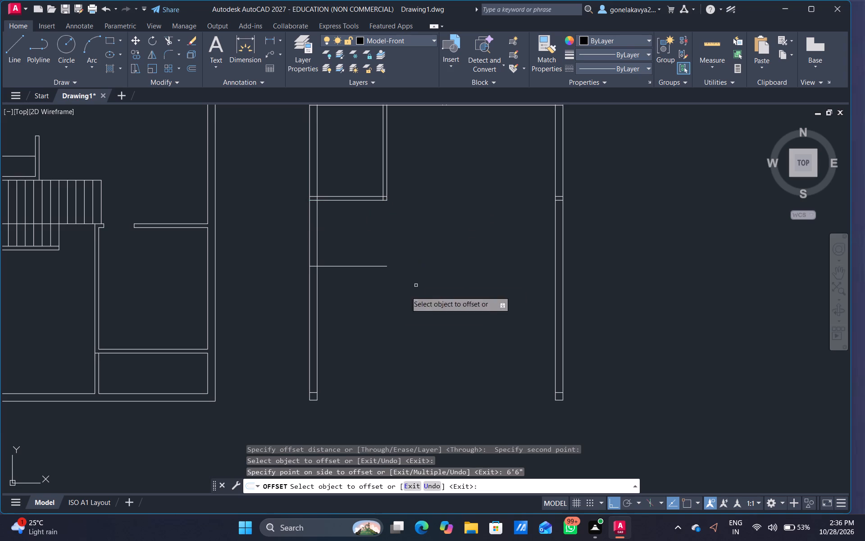
Offset the new short horizontal line below the small room 4.5" downward to form a partition.
left_click(372, 265)
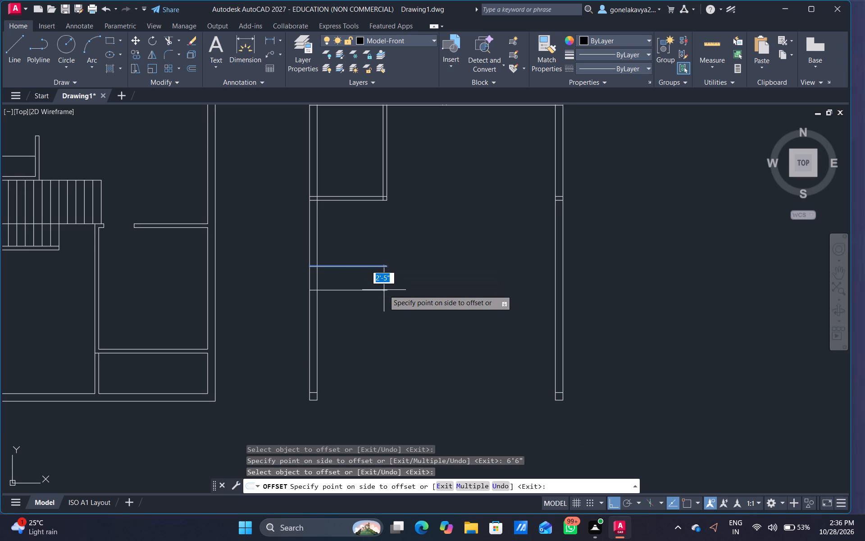
type("4.5\"")
key("Return")
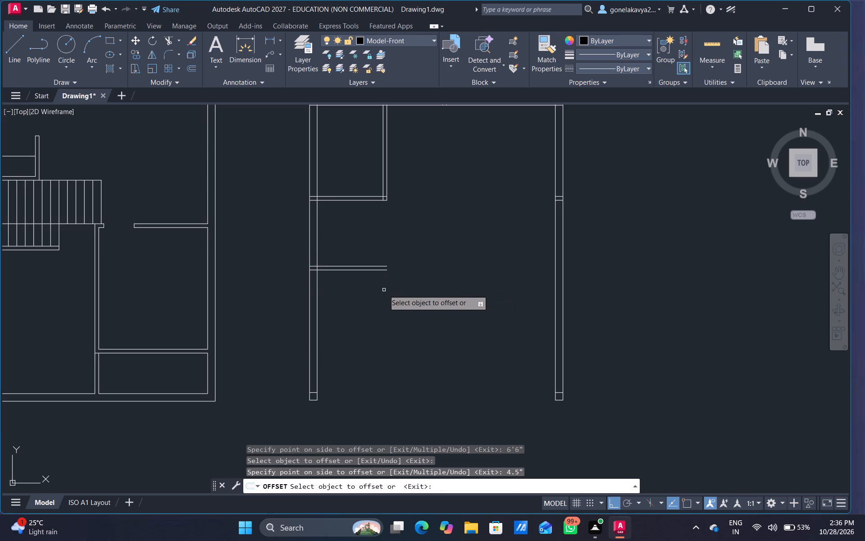
key("Return")
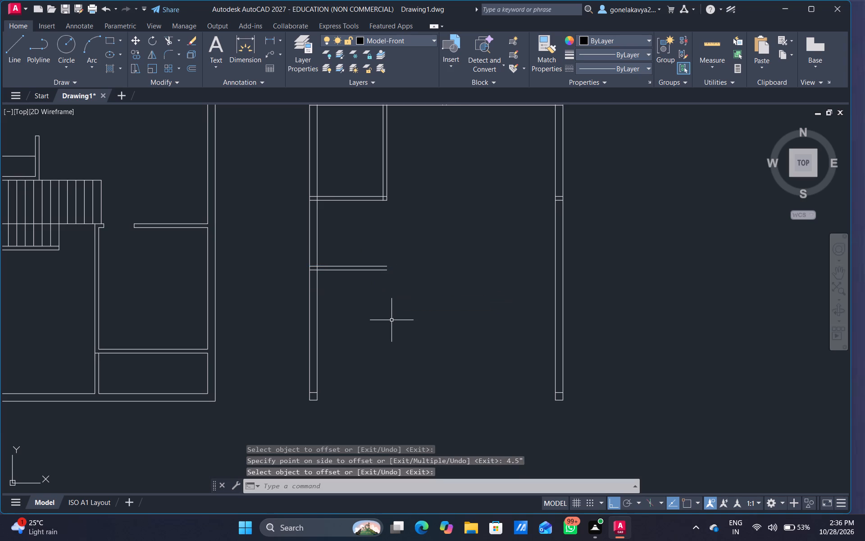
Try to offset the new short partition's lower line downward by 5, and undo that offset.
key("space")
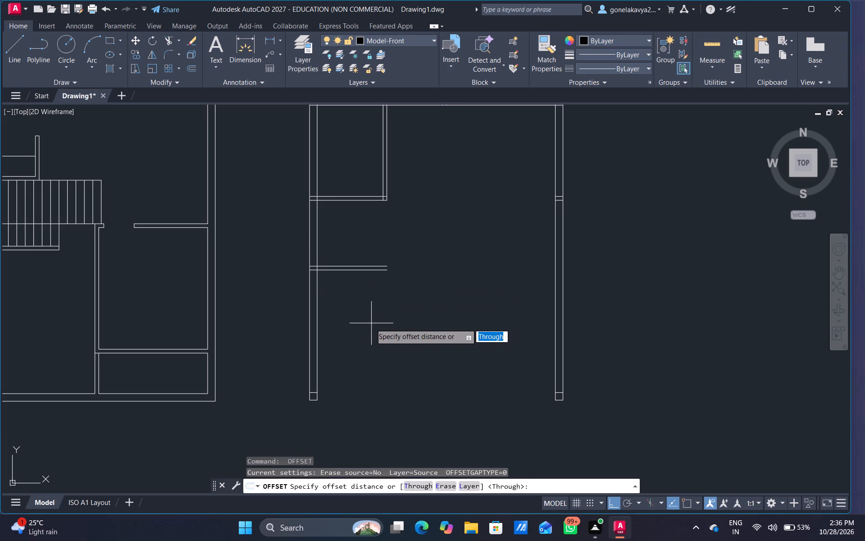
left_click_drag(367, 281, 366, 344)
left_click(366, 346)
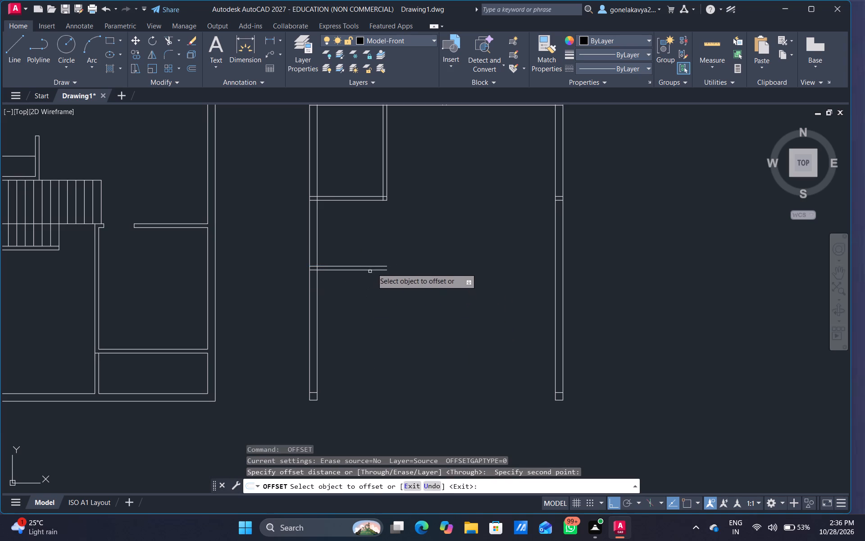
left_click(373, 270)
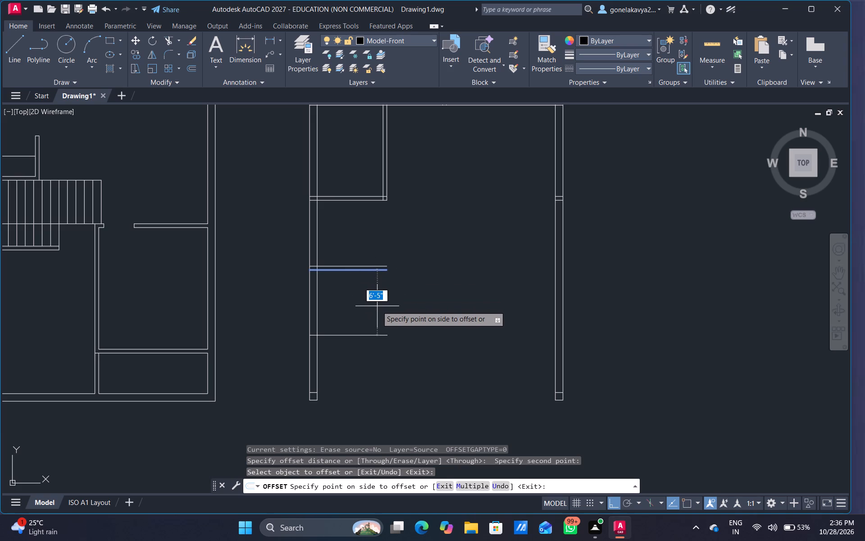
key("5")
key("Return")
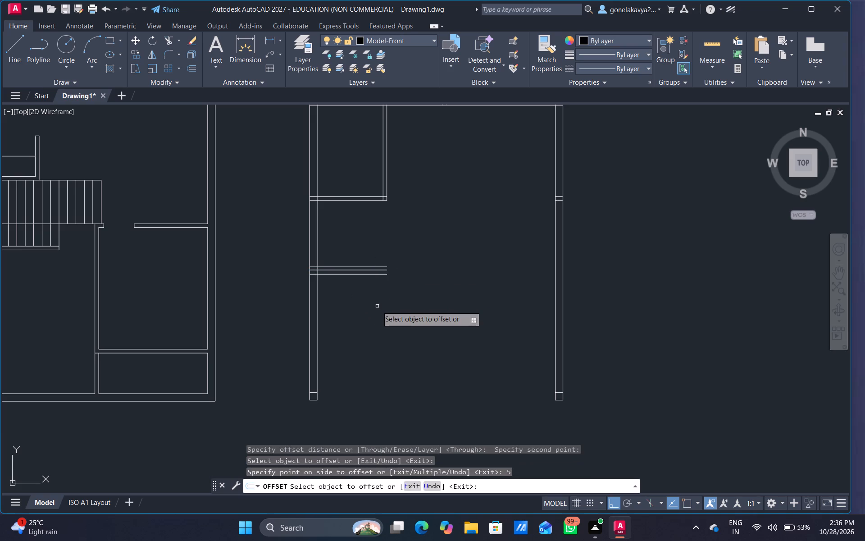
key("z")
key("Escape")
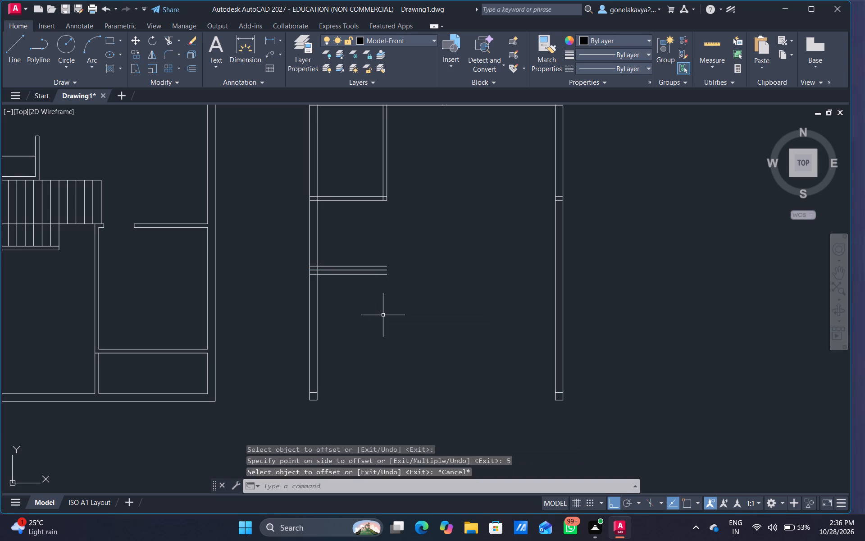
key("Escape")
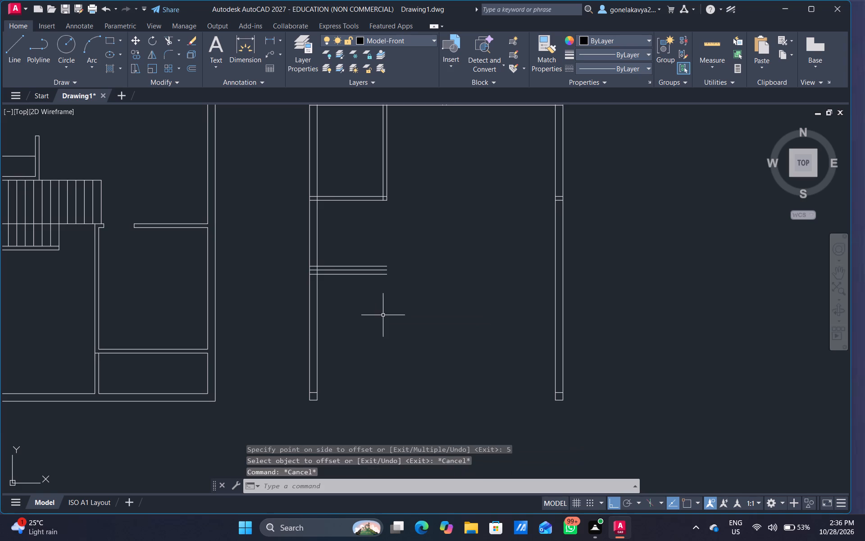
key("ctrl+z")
Offset the short partition's lower line 5'6" downward, and offset the resulting line 4.5" downward to form another partition.
key("o")
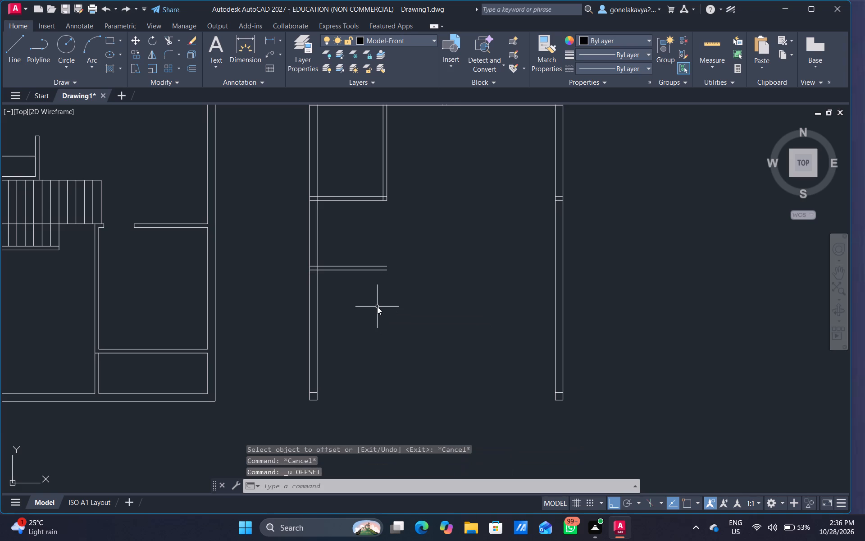
key("Return")
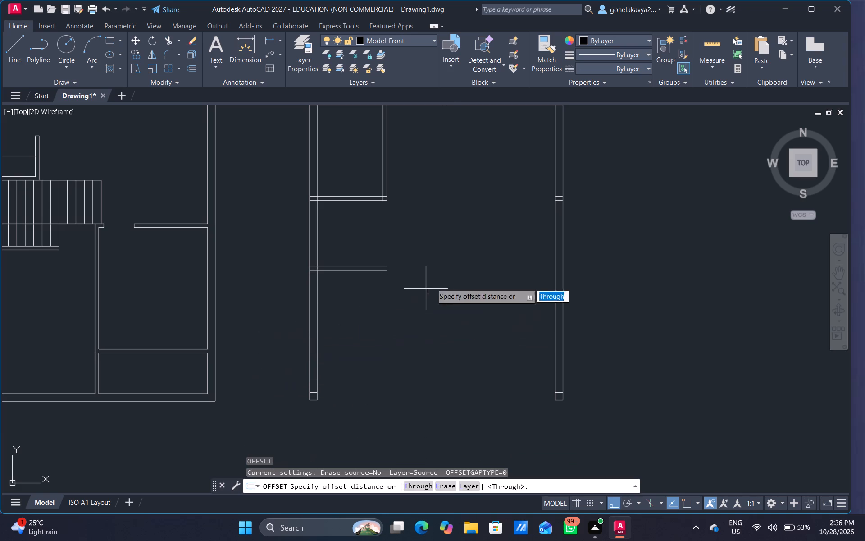
left_click_drag(398, 280, 402, 319)
left_click(397, 317)
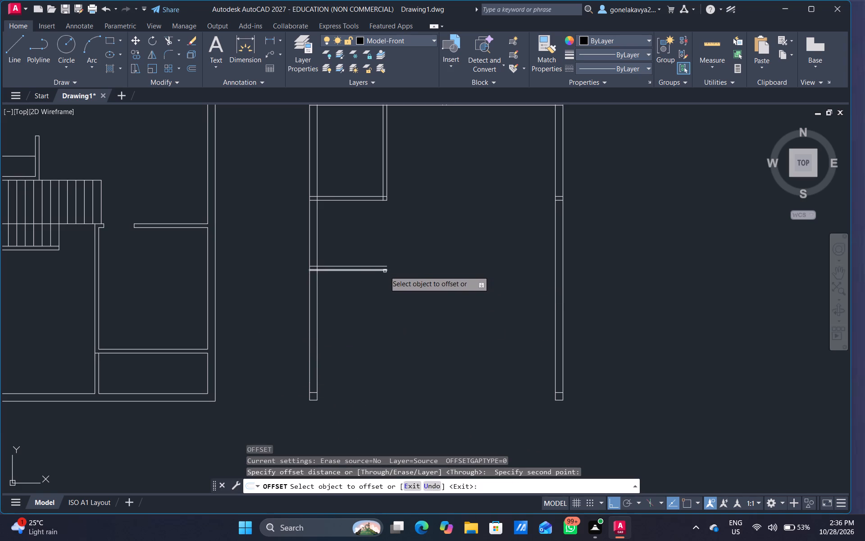
left_click(385, 271)
type("5'")
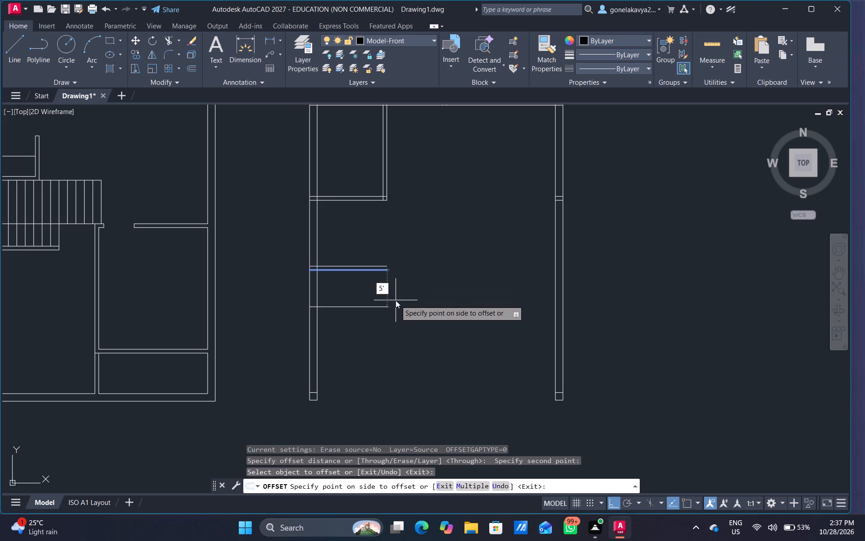
type("6\"")
key("Return")
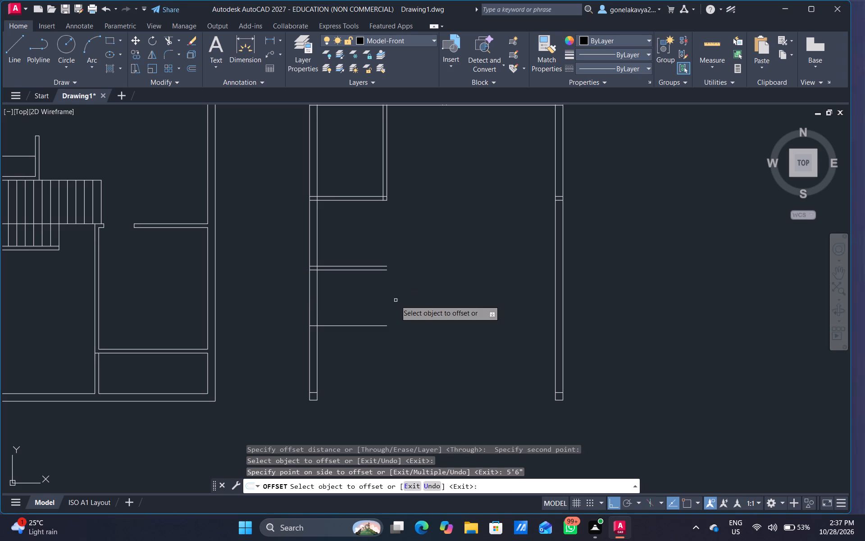
left_click(352, 326)
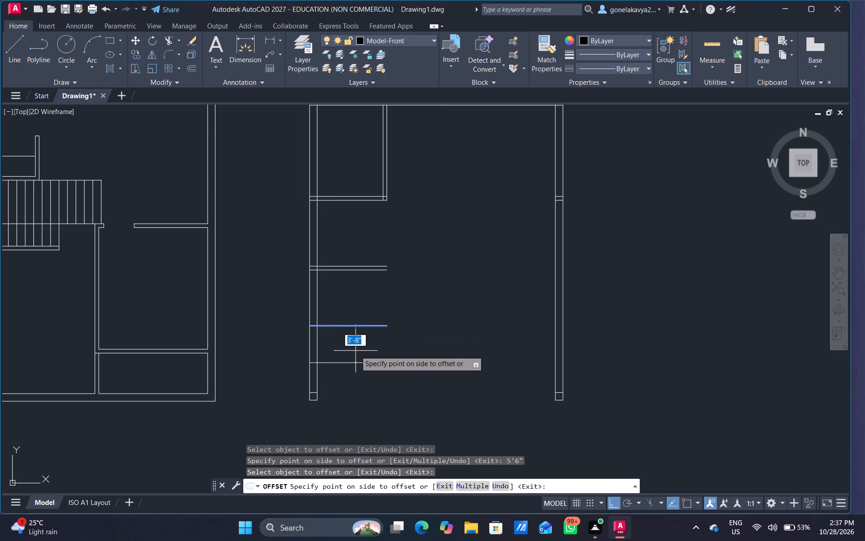
key("4")
type(".5\"")
key("Return")
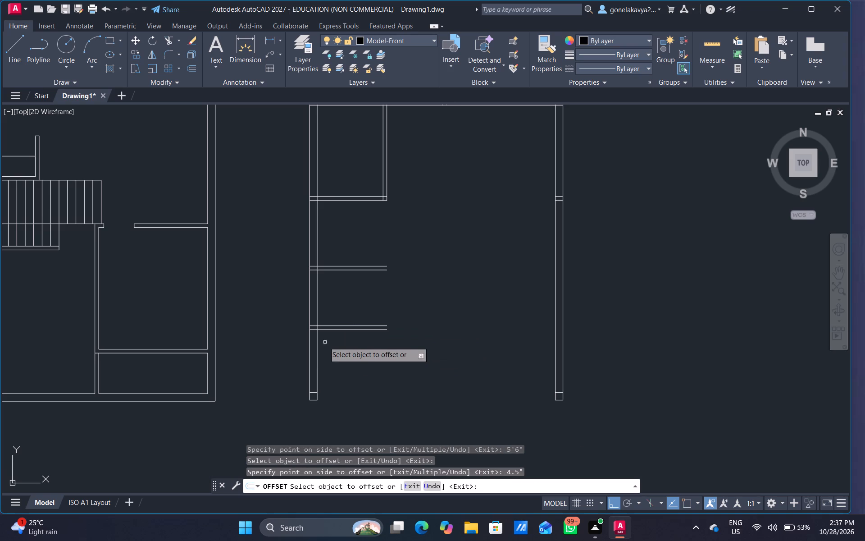
Offset the upper line of the lowest short partition 8'7" downward.
left_click(353, 327)
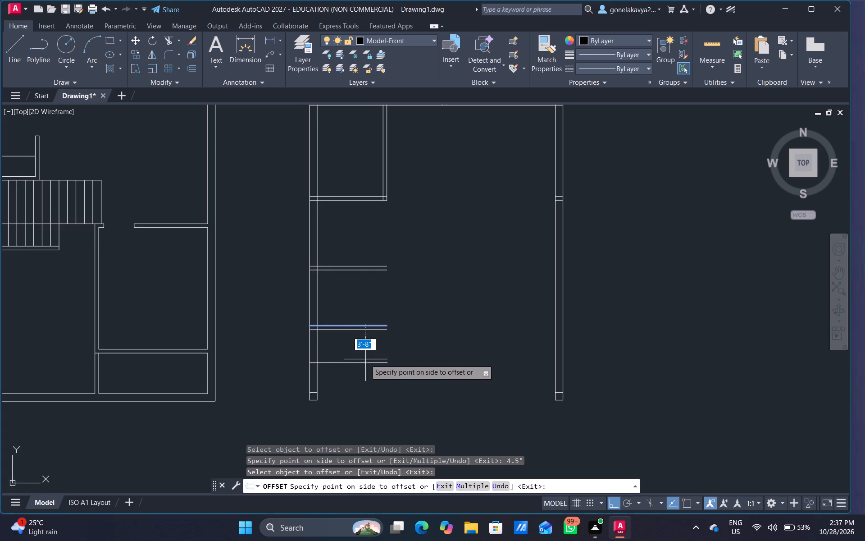
type("8'")
type("7\"")
key("Return")
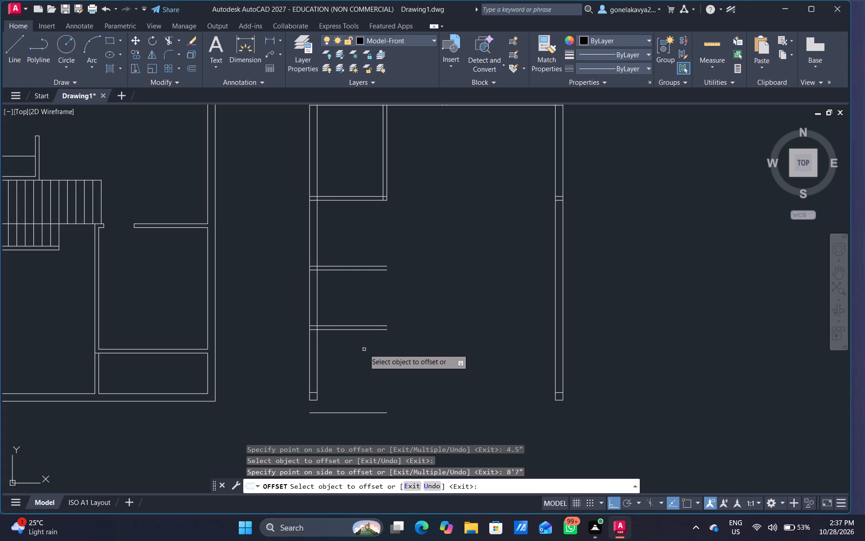
Offset the lower line of the full-width partition beneath the top-row rooms 13'8" downward.
middle_click_drag(498, 193, 458, 297)
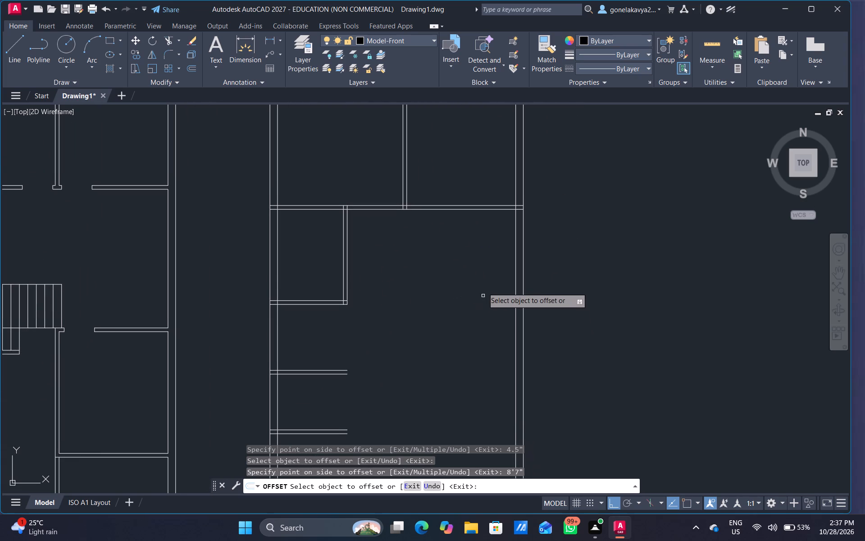
left_click(487, 208)
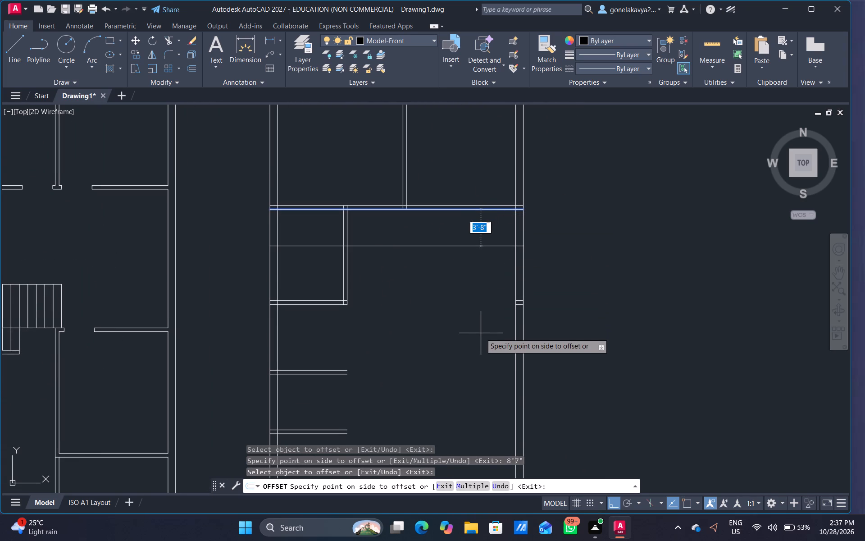
type("13'8\"")
key("Return")
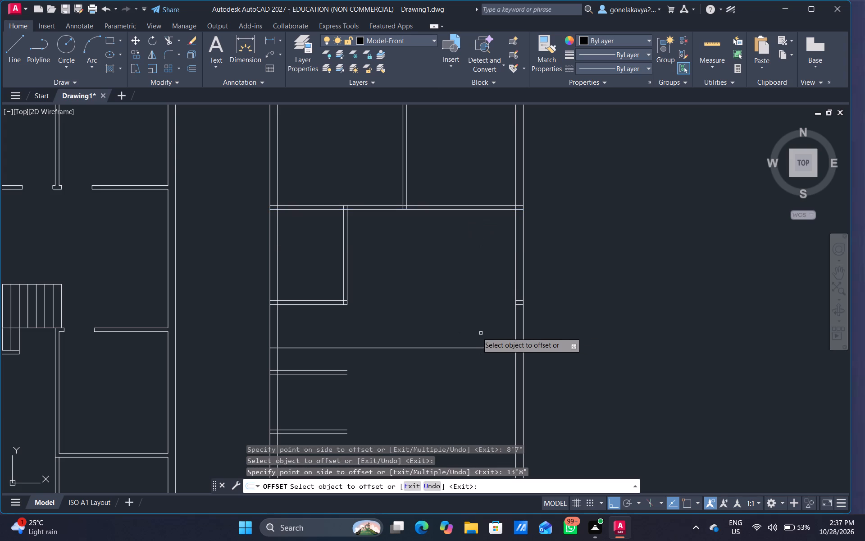
middle_click_drag(479, 360, 471, 274)
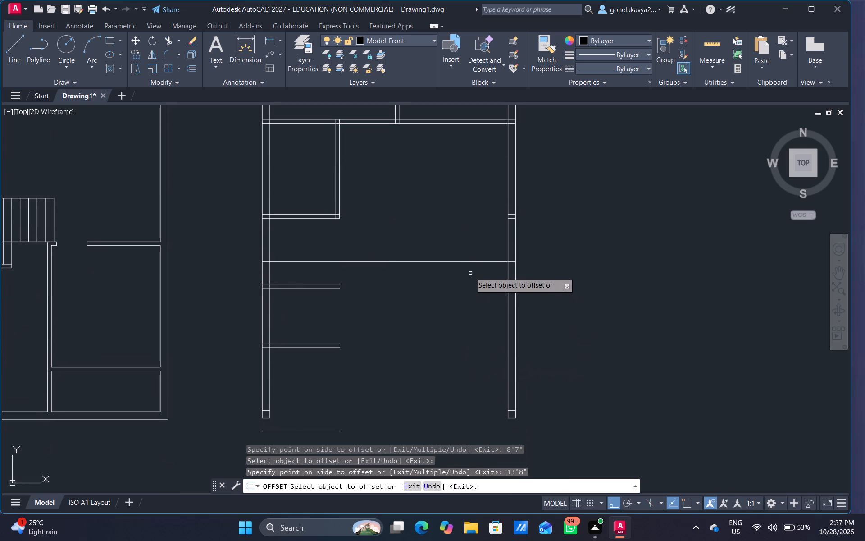
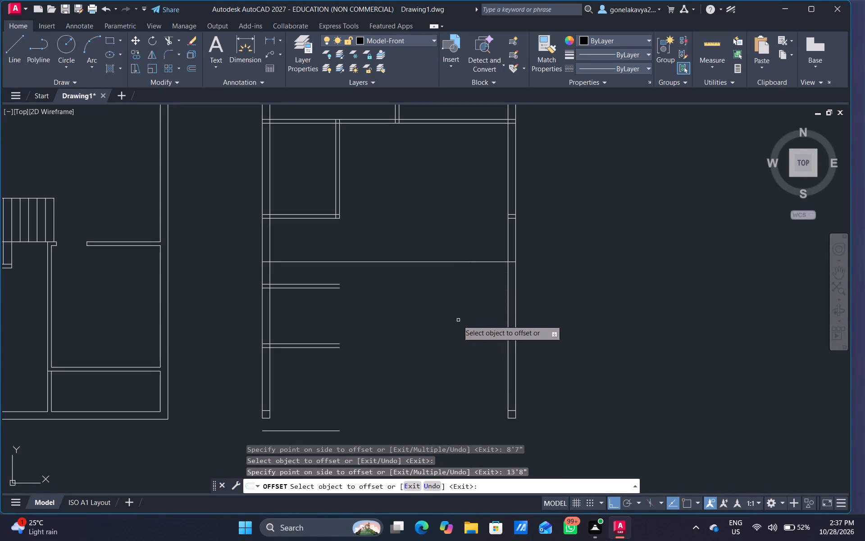
Offset the new full-width line below the short-walled room 4.5" downward to form a partition.
left_click(466, 261)
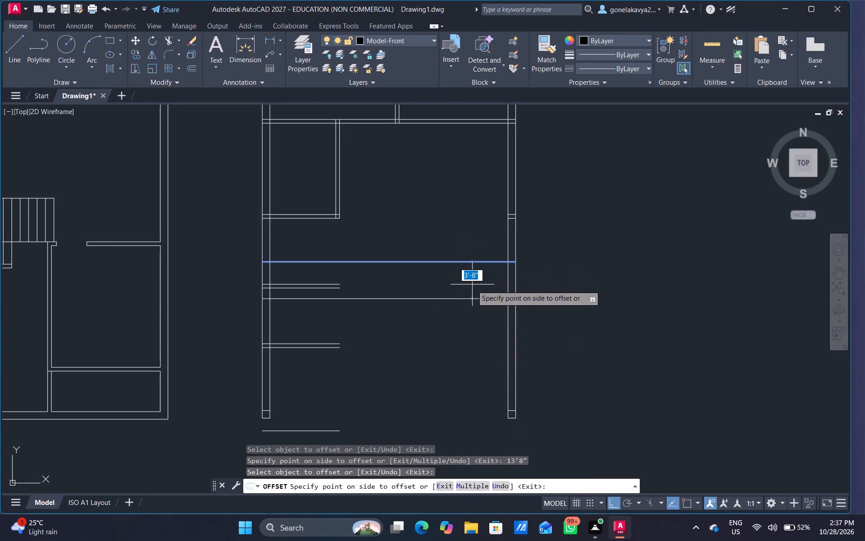
type("4.5\"")
key("Return")
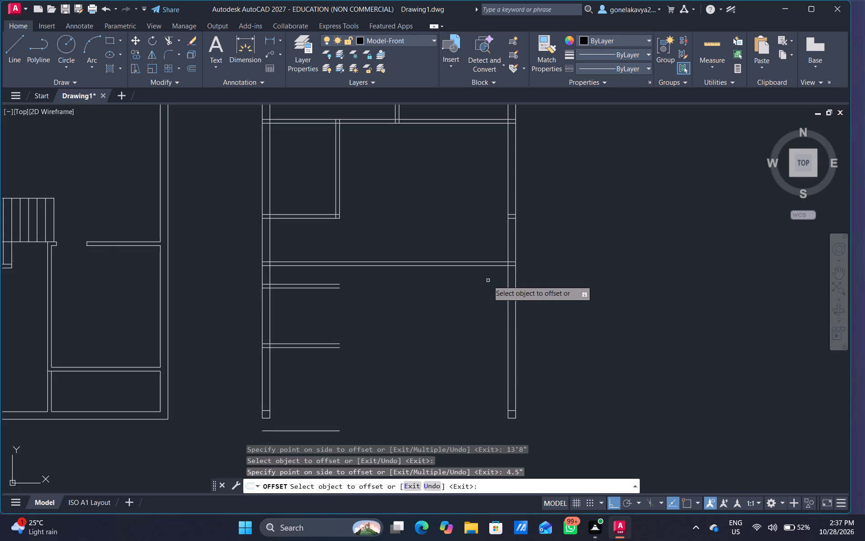
Offset that partition's lower line 12' downward, and offset the resulting line 4.5" downward to form the lowest full-width partition.
middle_click_drag(491, 281, 491, 284)
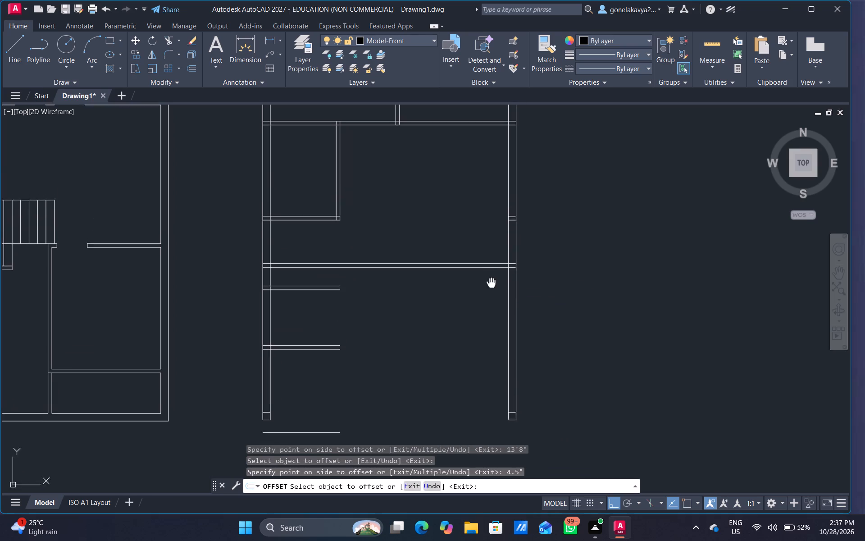
middle_click_drag(491, 284, 491, 293)
left_click(492, 278)
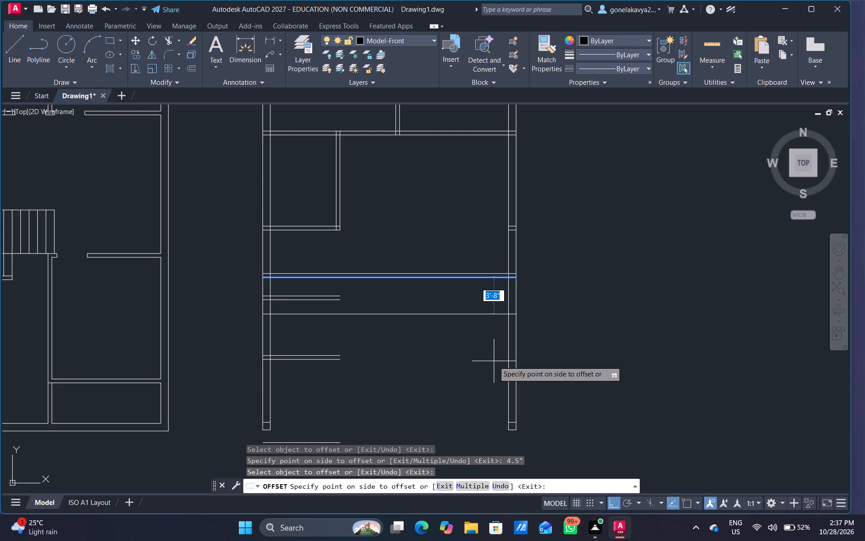
type("12'")
key("Return")
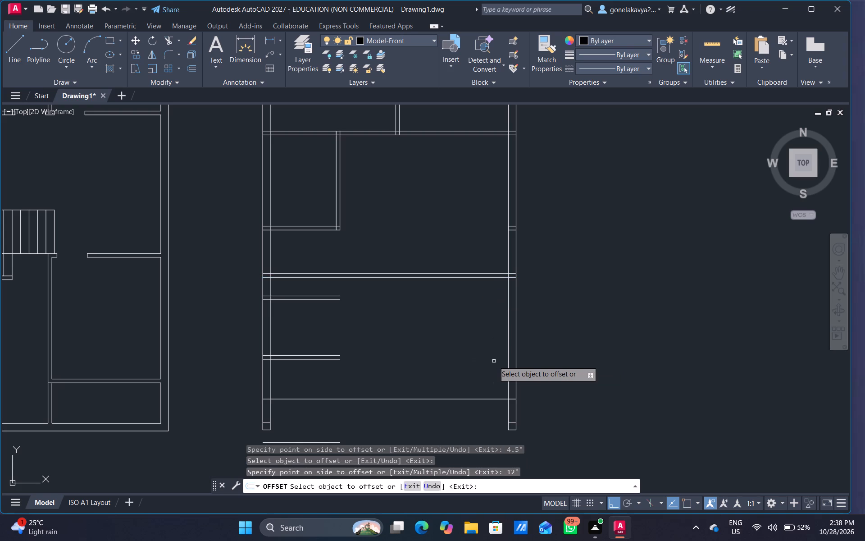
middle_click_drag(469, 360, 473, 204)
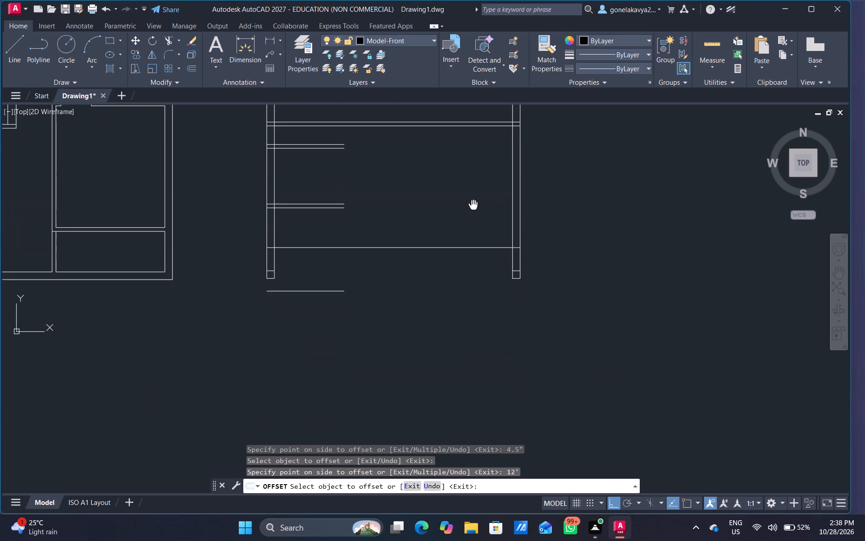
middle_click_drag(473, 204, 473, 217)
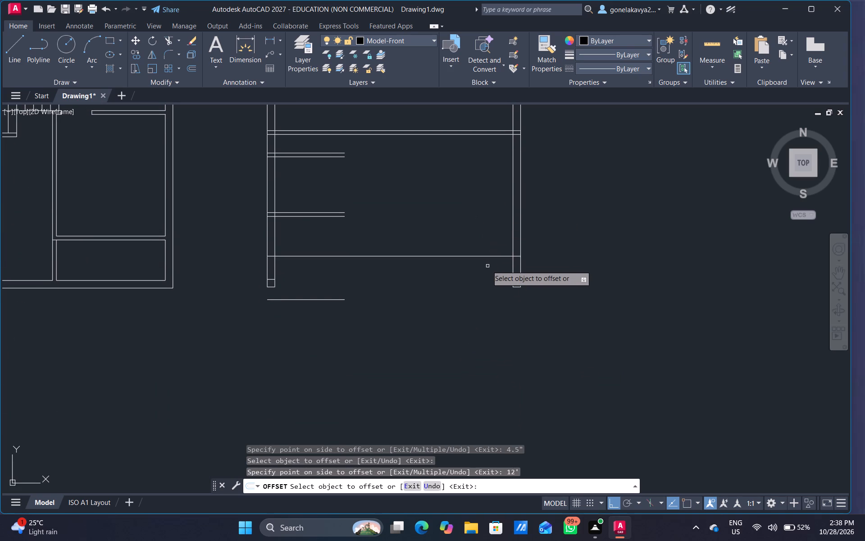
left_click(486, 257)
type("4.5\"")
key("Return")
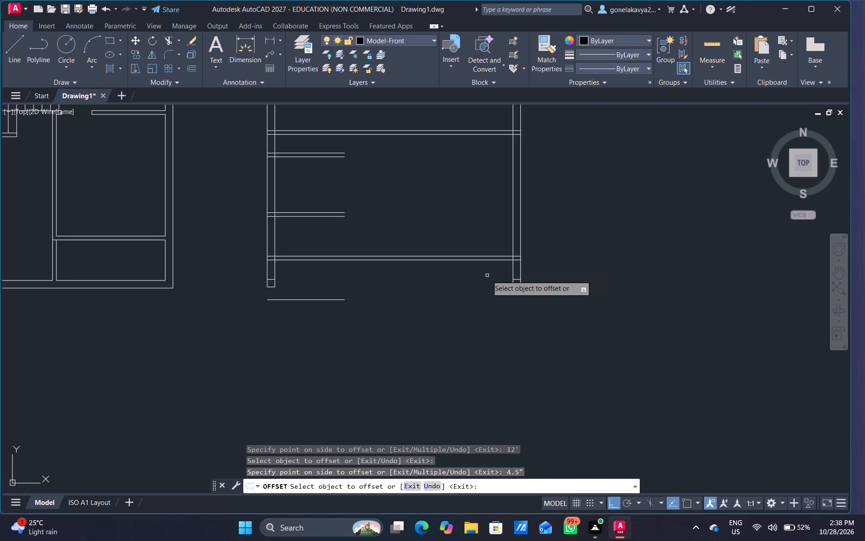
Extend both lines of the vertical partition between the top-row rooms down to the lower line of the lowest full-width partition.
middle_click_drag(393, 204, 401, 279)
scroll(446, 233, "down", 1)
middle_click_drag(451, 245, 451, 266)
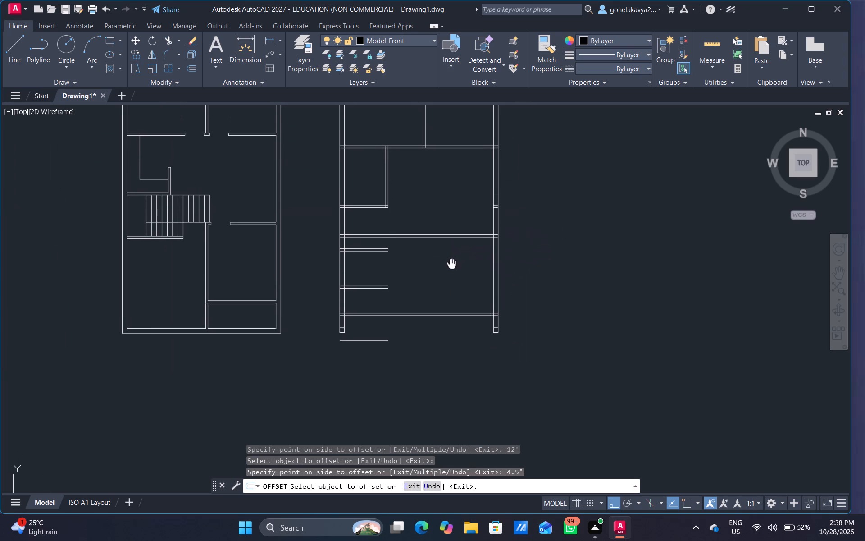
middle_click_drag(451, 266, 451, 271)
scroll(423, 213, "up", 1)
middle_click_drag(420, 200, 410, 274)
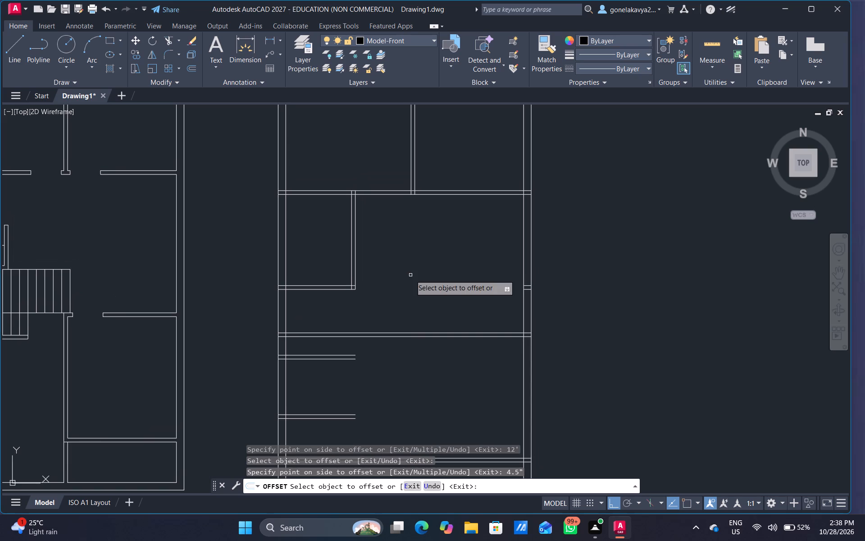
key("Escape")
type("ex")
key("space")
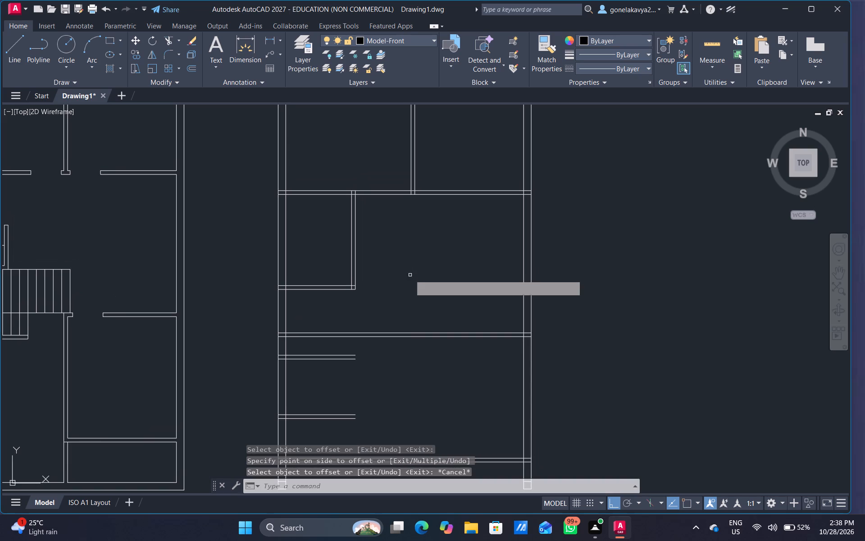
left_click_drag(401, 166, 442, 163)
left_click_drag(361, 263, 448, 261)
left_click_drag(383, 305, 446, 298)
middle_click_drag(440, 298, 435, 287)
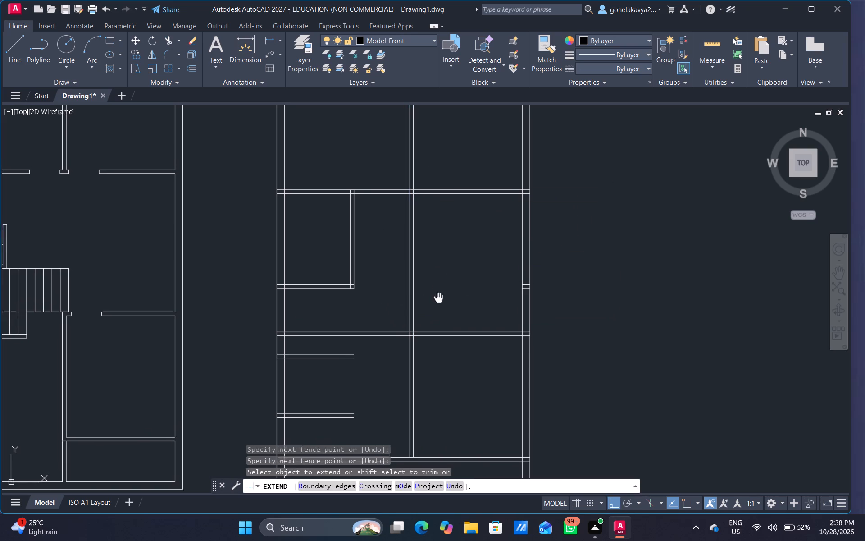
middle_click_drag(435, 287, 437, 167)
left_click_drag(400, 271, 439, 275)
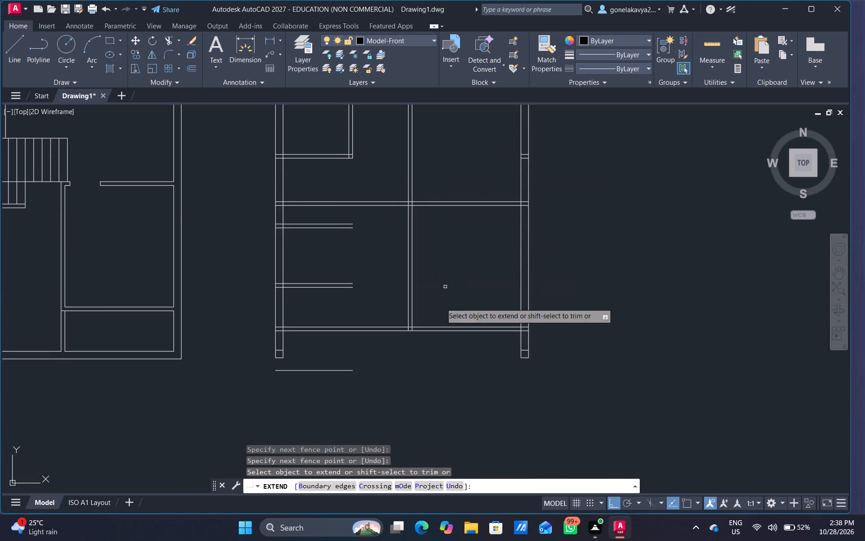
left_click_drag(393, 303, 479, 281)
key("Escape")
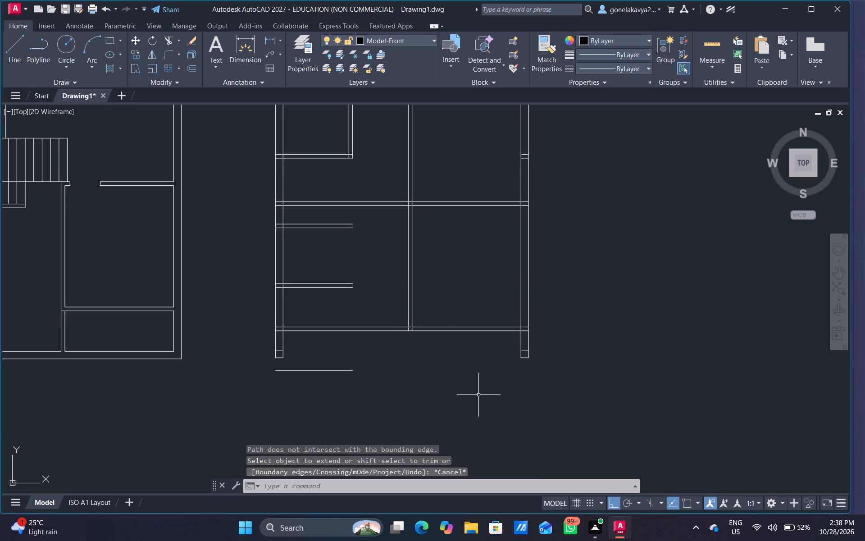
Fillet the left and right outer wall lines with the bottom line at radius 0 to close the plan's lower corners.
key("f")
key("space")
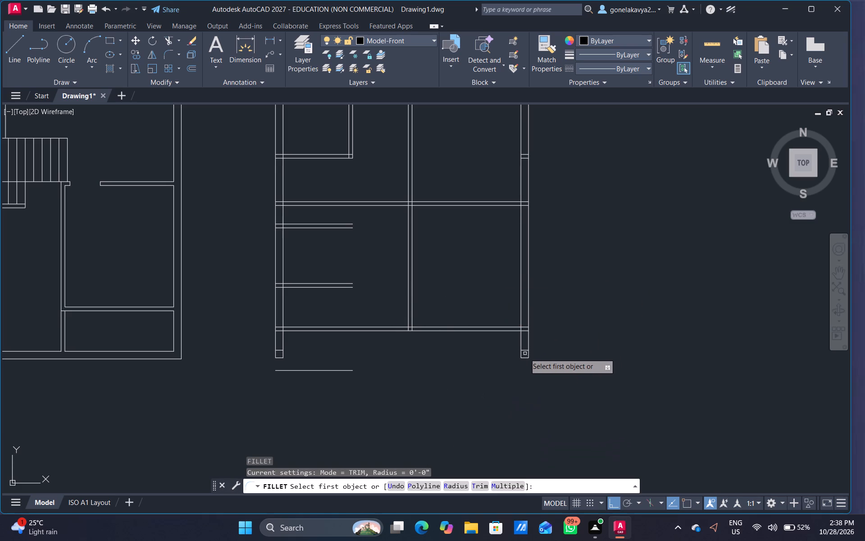
scroll(525, 357, "up", 2)
scroll(525, 357, "down", 1)
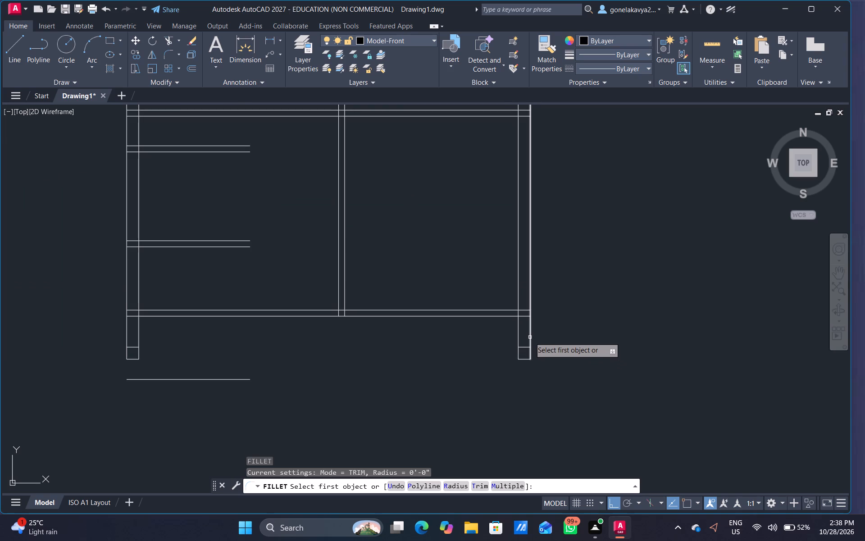
left_click(530, 337)
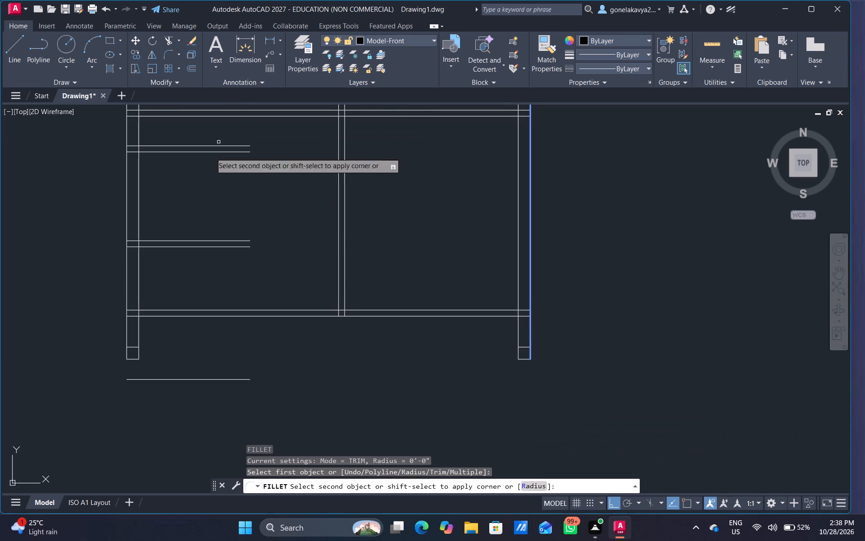
left_click(211, 379)
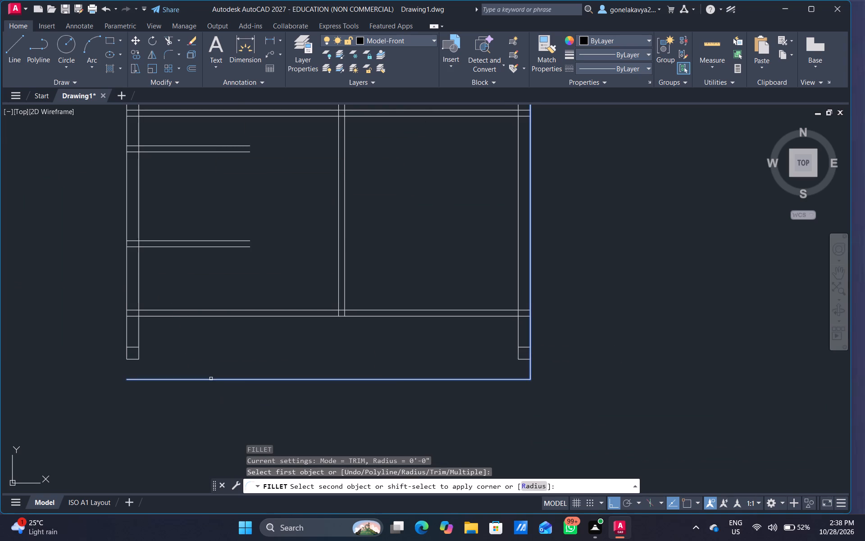
key("space")
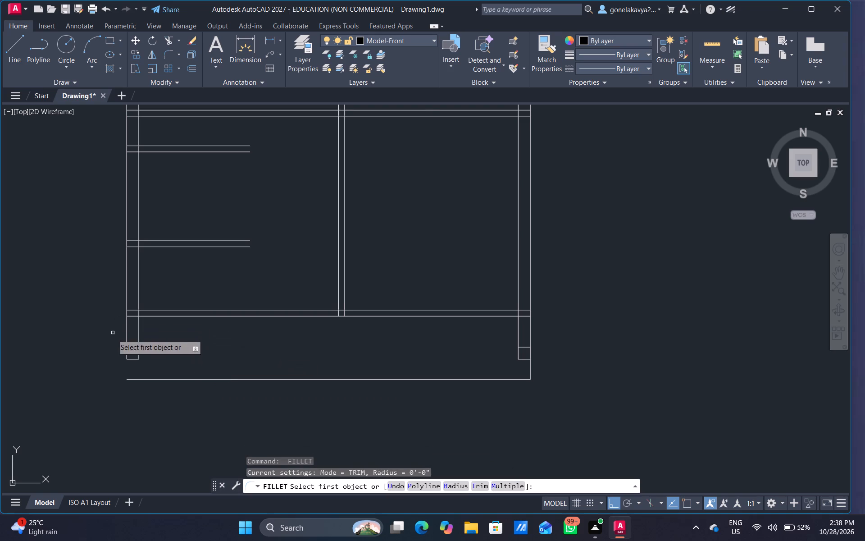
left_click(127, 334)
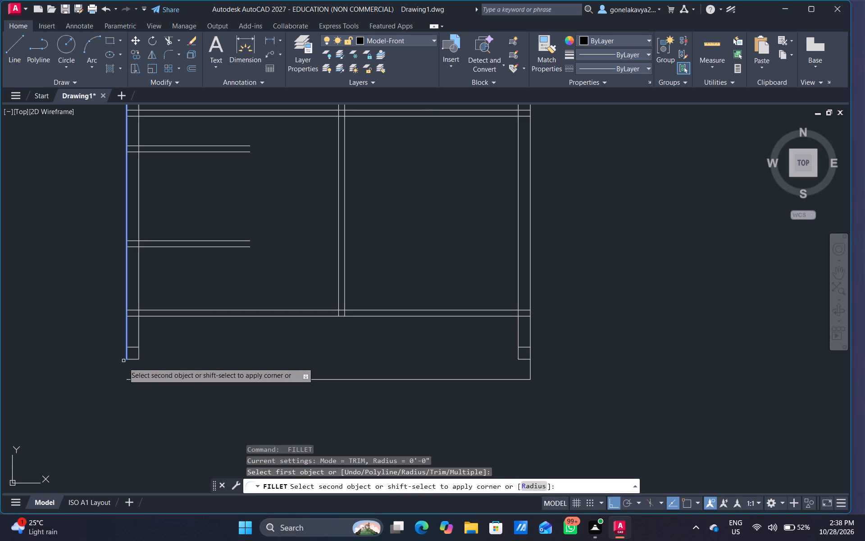
left_click(141, 379)
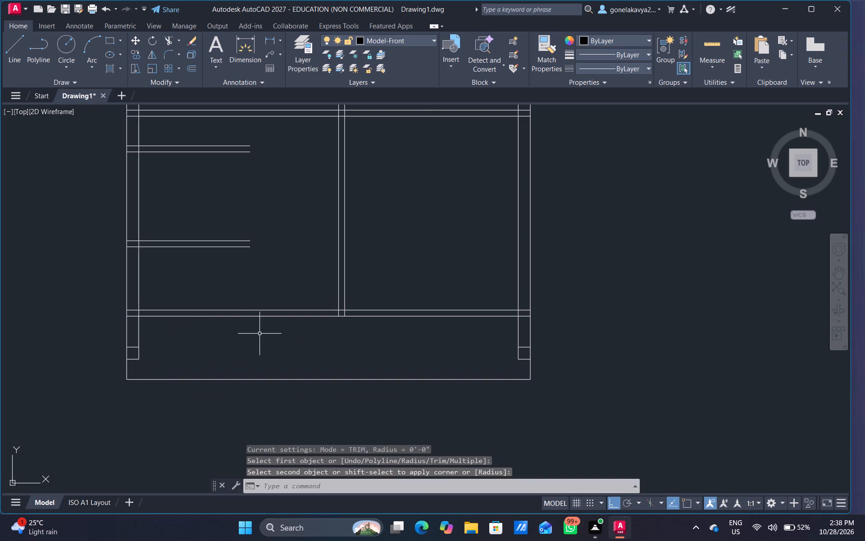
key("Escape")
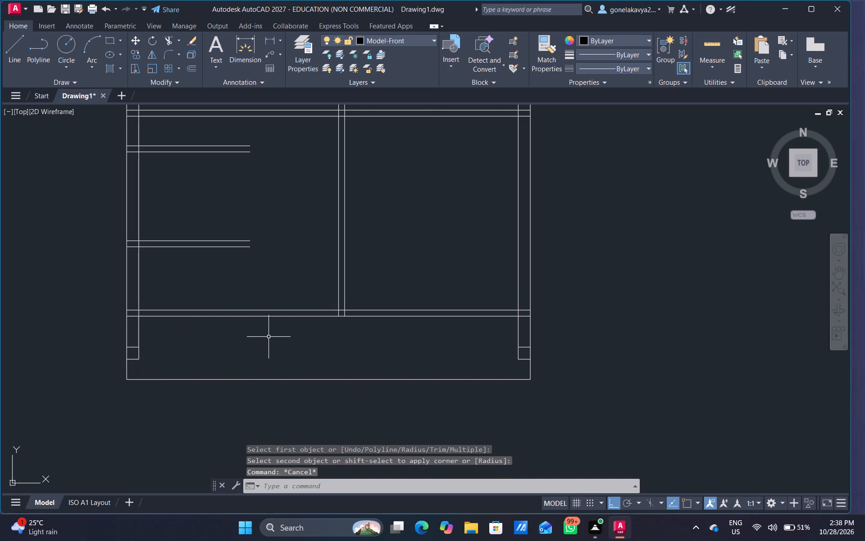
Extend both lines of the long vertical partition down to the plan's bottom outer line.
type("ex")
key("space")
left_click_drag(310, 270, 310, 268)
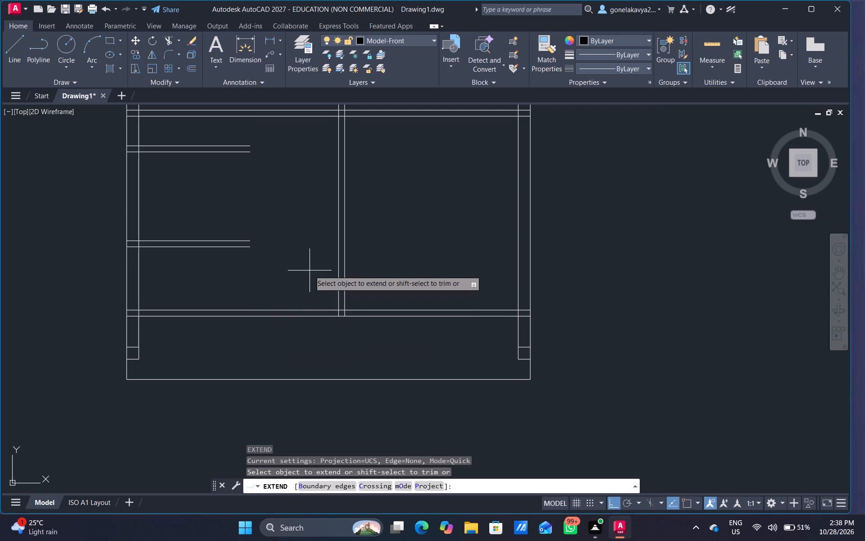
left_click_drag(310, 268, 389, 258)
key("Escape")
Trim the right-hand line of the long vertical partition below the lowest full-width partition.
key("t")
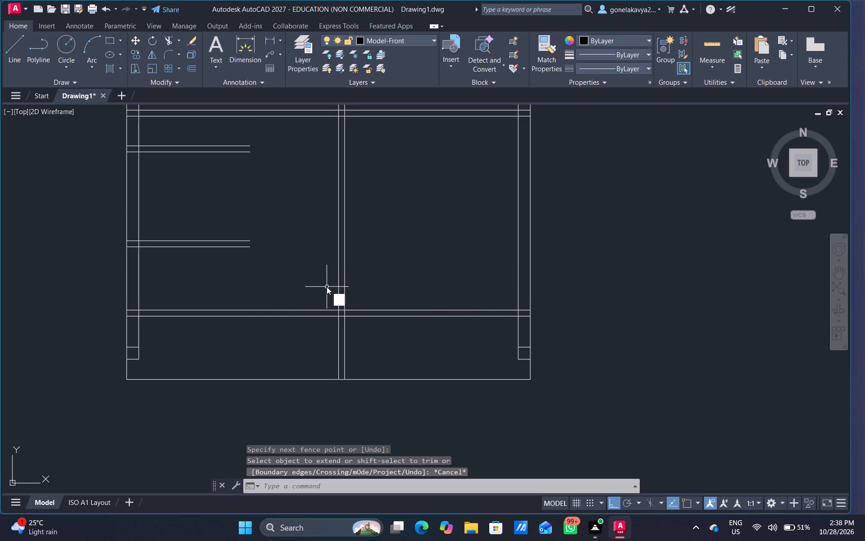
type("r")
key("space")
scroll(349, 348, "up", 2)
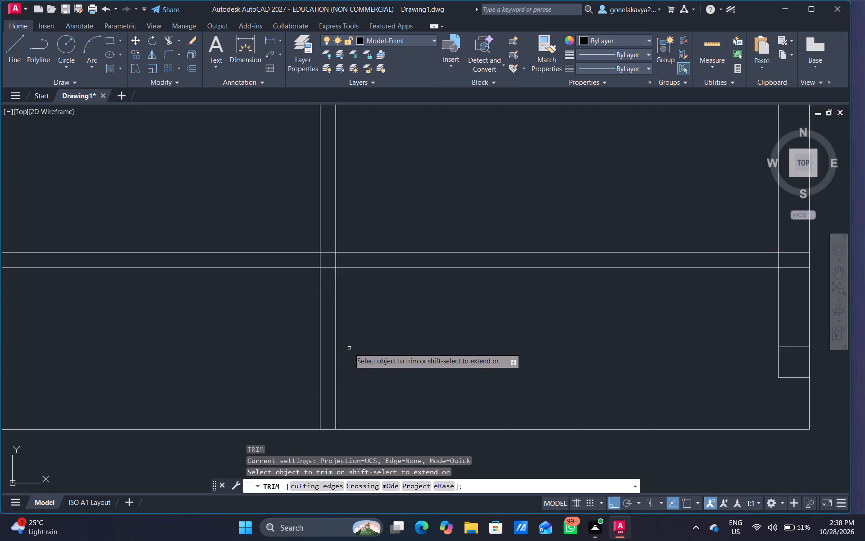
scroll(349, 348, "up", 1)
left_click_drag(322, 293, 345, 271)
scroll(331, 290, "down", 2)
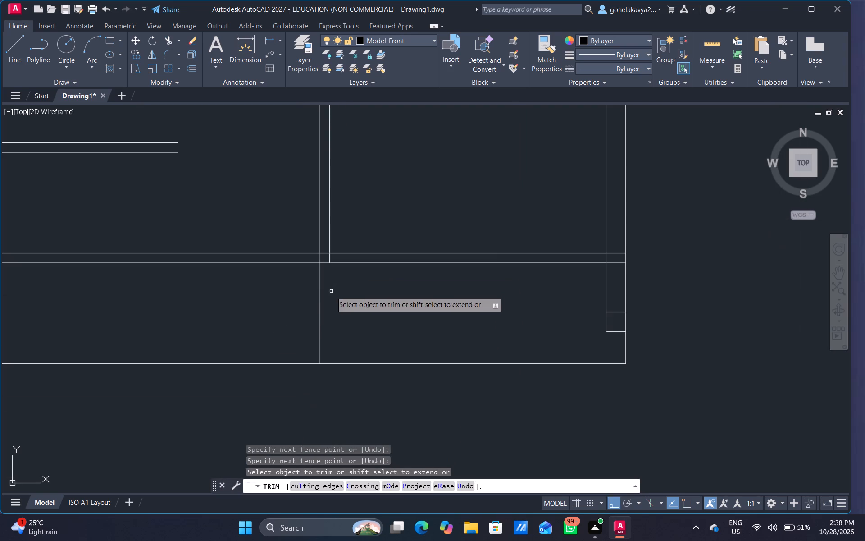
middle_click_drag(213, 294, 316, 325)
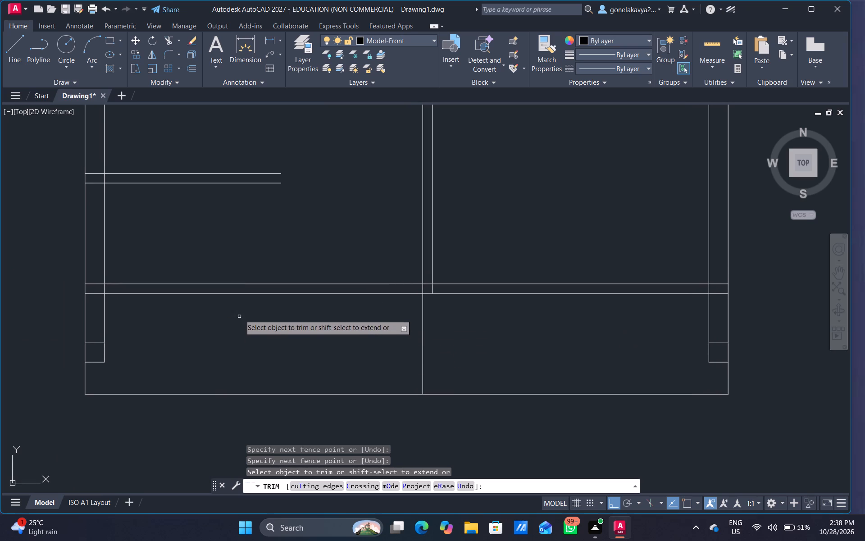
middle_click_drag(106, 330, 181, 302)
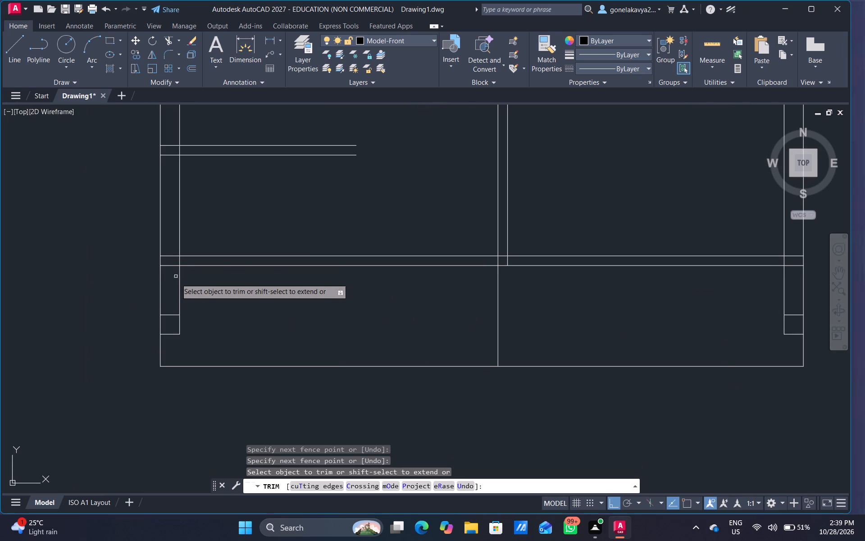
scroll(321, 304, "down", 2)
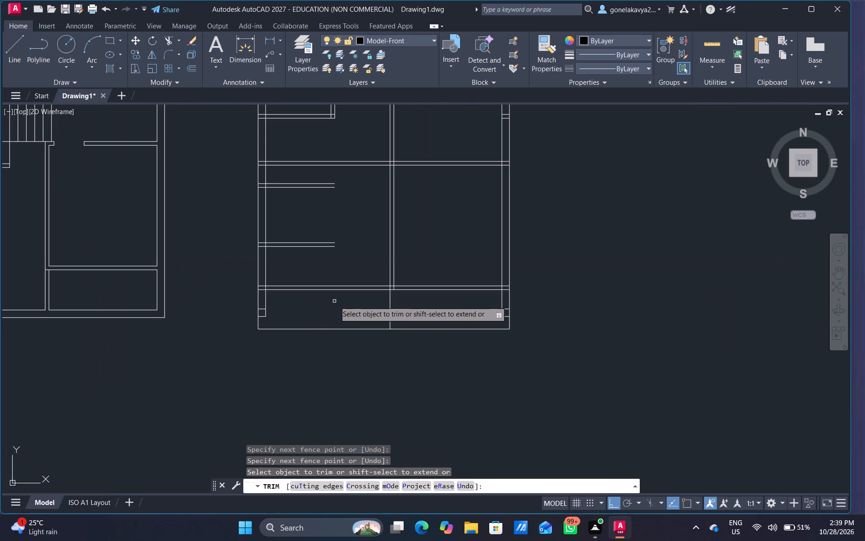
key("Escape")
Extend the inner lines of the left and right outer walls down to the plan's bottom outer line.
key("e")
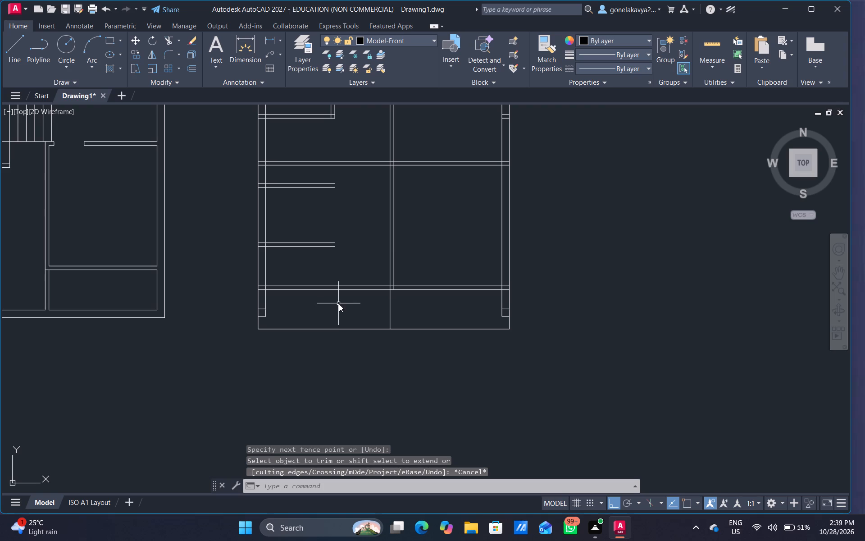
type("x")
key("space")
scroll(277, 298, "up", 1)
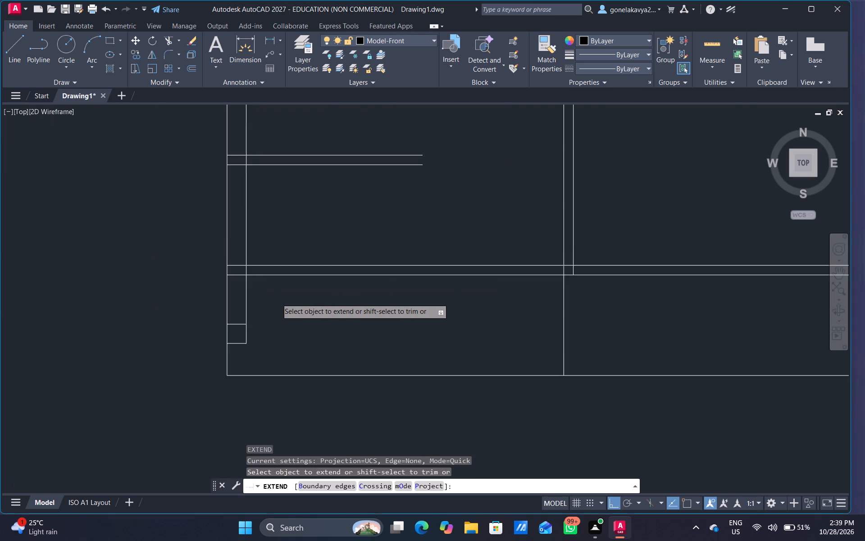
scroll(277, 298, "up", 2)
left_click_drag(225, 294, 244, 302)
scroll(306, 339, "down", 1)
middle_click_drag(377, 331, 164, 266)
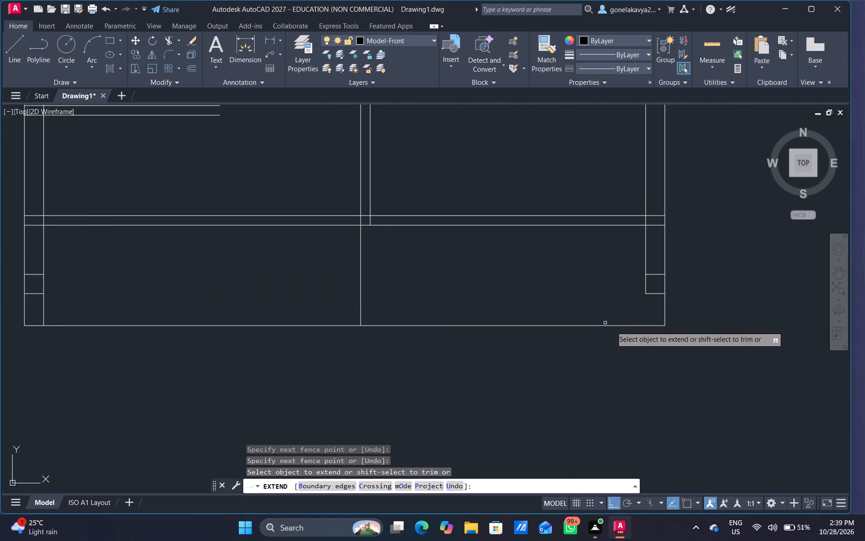
left_click_drag(651, 258, 619, 253)
scroll(514, 304, "down", 1)
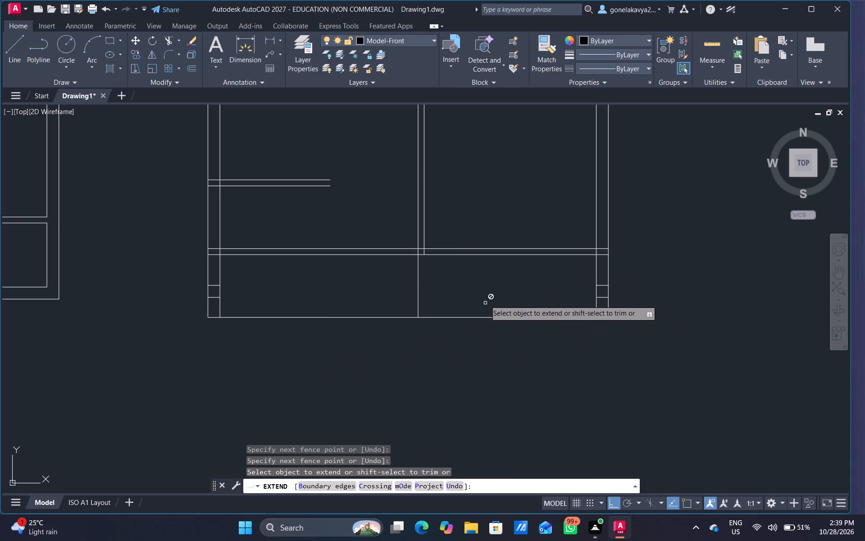
scroll(503, 224, "down", 1)
middle_click_drag(504, 218, 462, 332)
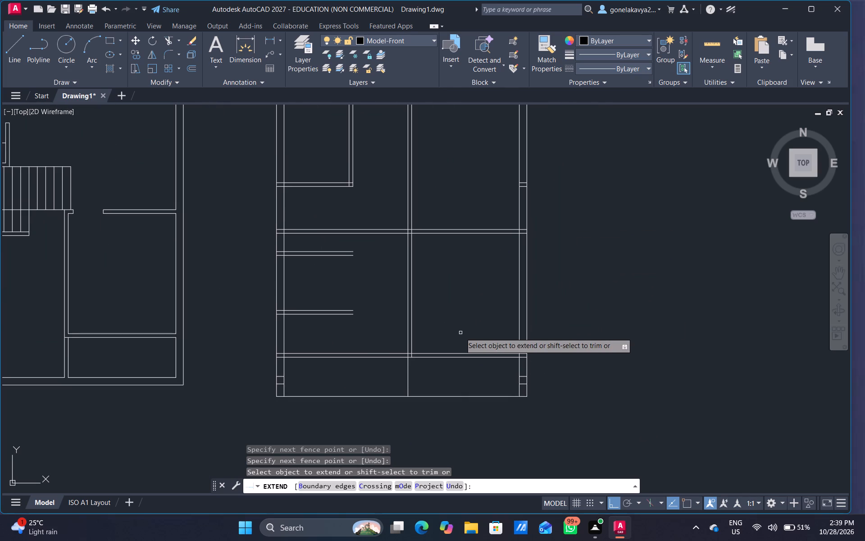
Trim away both lines of the lowest full-width partition between the left outer wall and the long vertical partition.
key("Escape")
type("tr")
key("space")
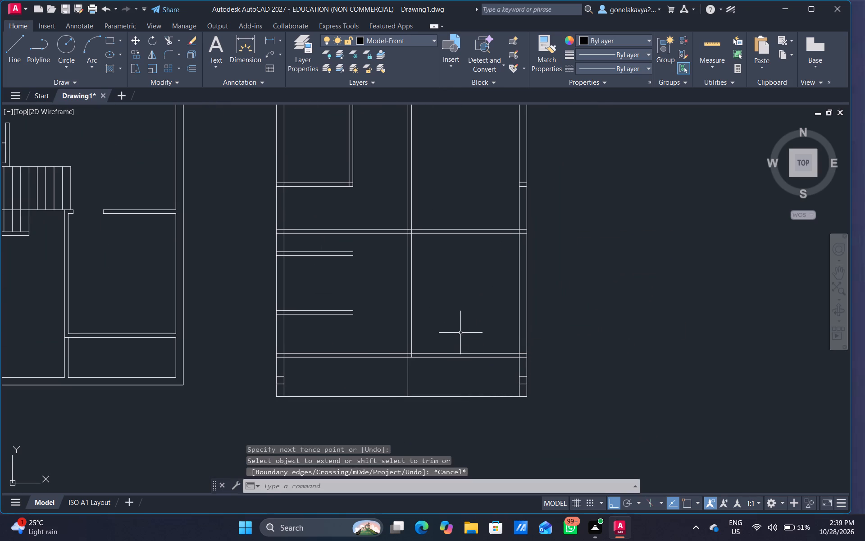
middle_click_drag(389, 367, 464, 344)
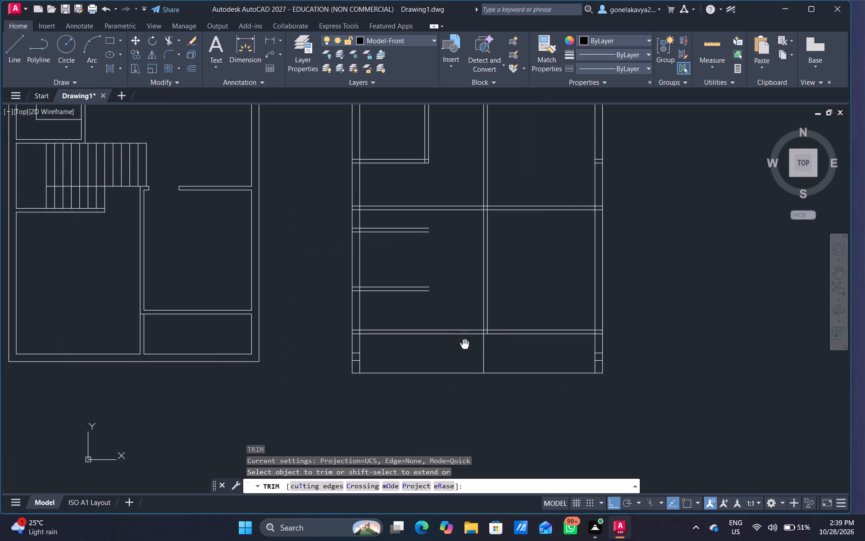
middle_click_drag(464, 344, 465, 344)
left_click_drag(453, 312, 450, 358)
Trim the leftover short cross-lines inside the left outer wall near the plan's lower-left corner.
scroll(359, 348, "up", 2)
middle_click_drag(348, 379, 373, 321)
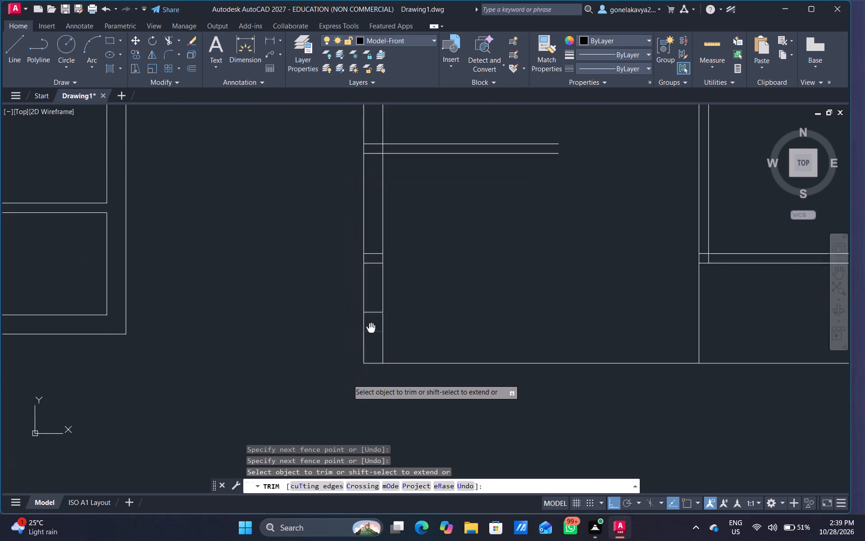
middle_click_drag(373, 321, 376, 309)
left_click_drag(376, 285, 378, 324)
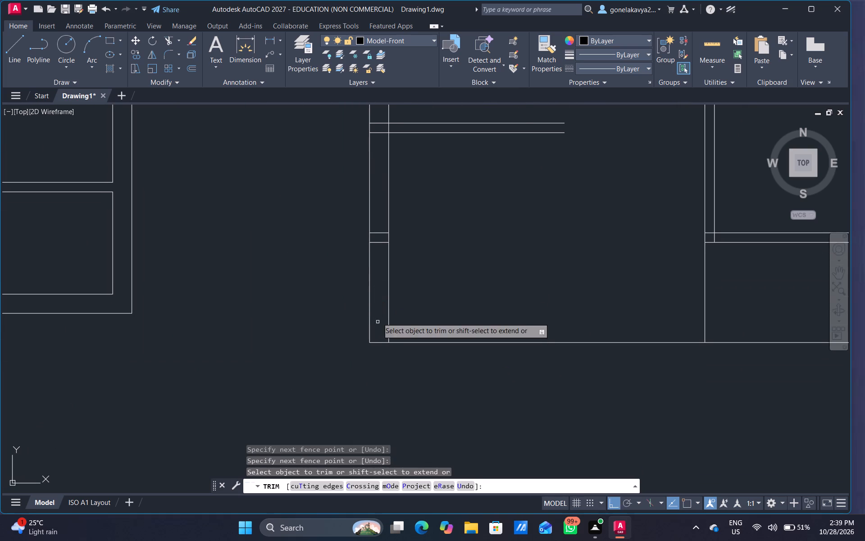
left_click_drag(385, 248, 385, 214)
Trim the lower line of the full-width partition above, from the long vertical partition through the left outer wall.
scroll(514, 200, "down", 1)
middle_click_drag(515, 200, 371, 343)
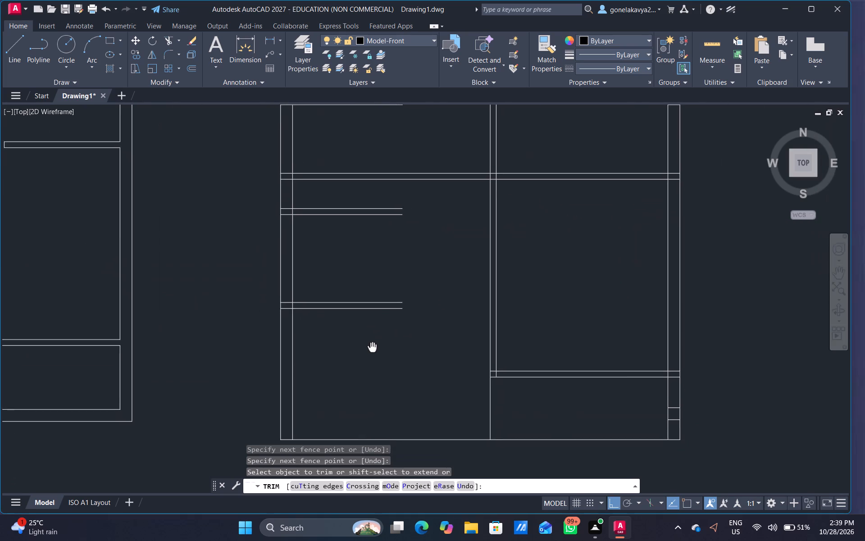
middle_click_drag(371, 343, 370, 340)
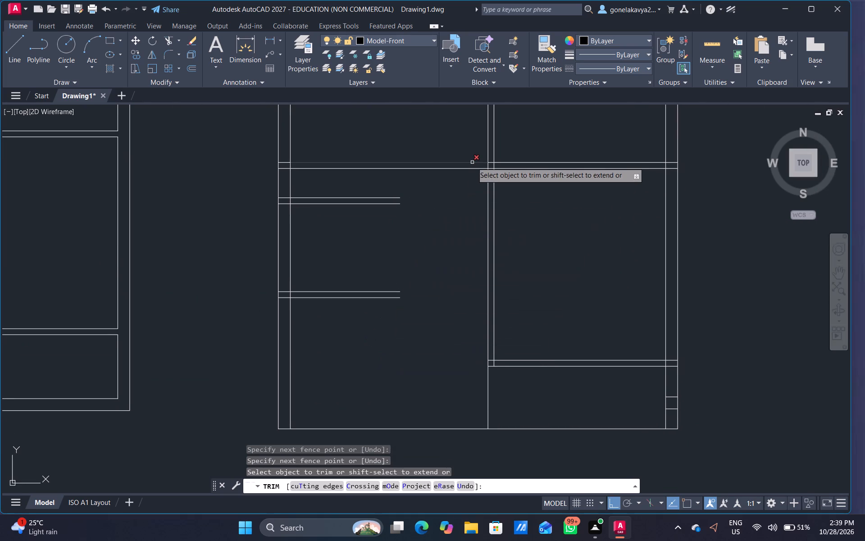
left_click_drag(471, 168, 470, 173)
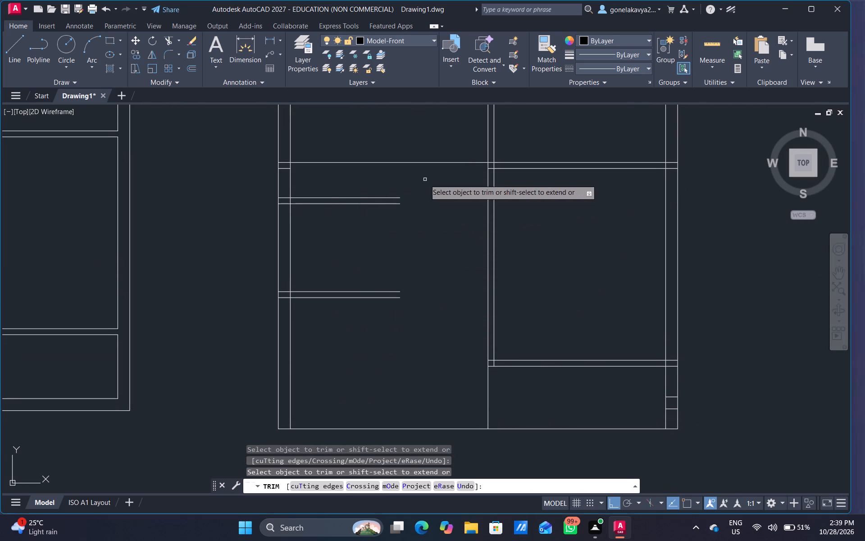
middle_click_drag(425, 179, 616, 263)
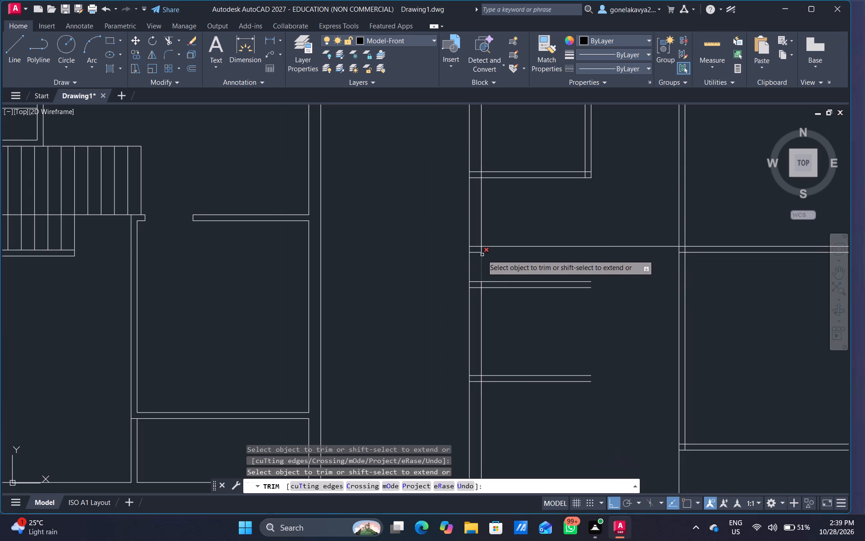
left_click(472, 252)
Extend the lines of both short partitions in the plan's lower-left area to the long vertical partition.
middle_click_drag(525, 261, 493, 215)
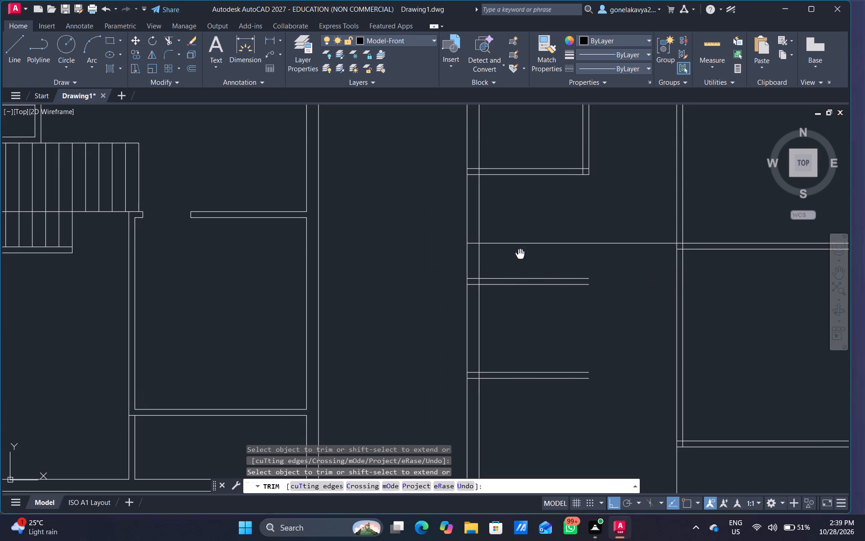
middle_click_drag(493, 215, 402, 226)
key("Escape")
type("ex")
key("space")
left_click_drag(449, 224, 444, 321)
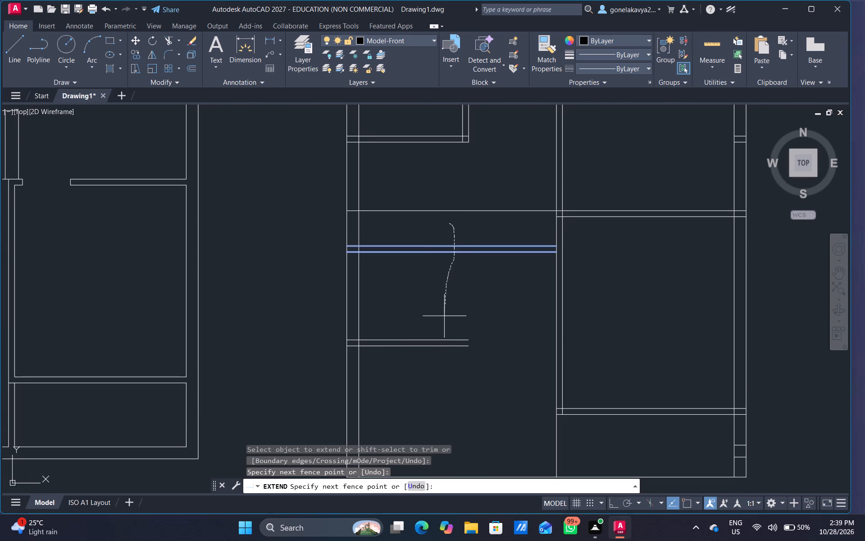
left_click_drag(444, 321, 440, 386)
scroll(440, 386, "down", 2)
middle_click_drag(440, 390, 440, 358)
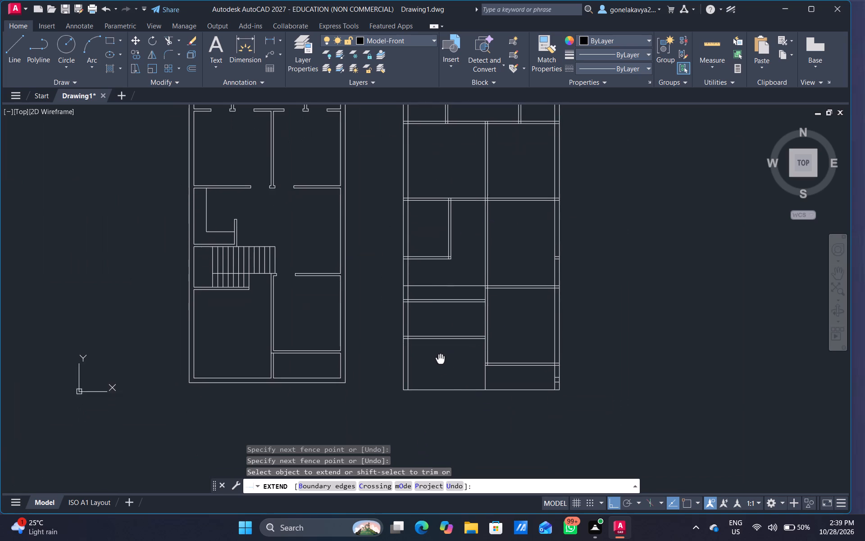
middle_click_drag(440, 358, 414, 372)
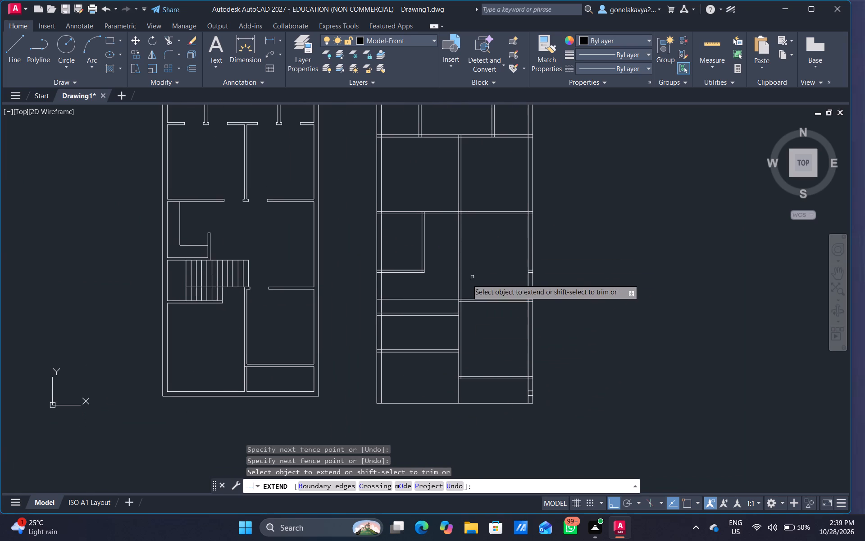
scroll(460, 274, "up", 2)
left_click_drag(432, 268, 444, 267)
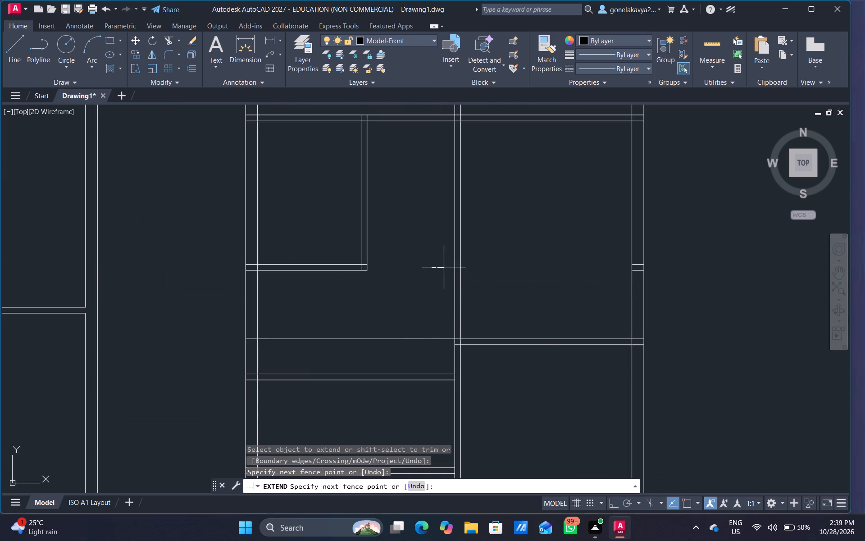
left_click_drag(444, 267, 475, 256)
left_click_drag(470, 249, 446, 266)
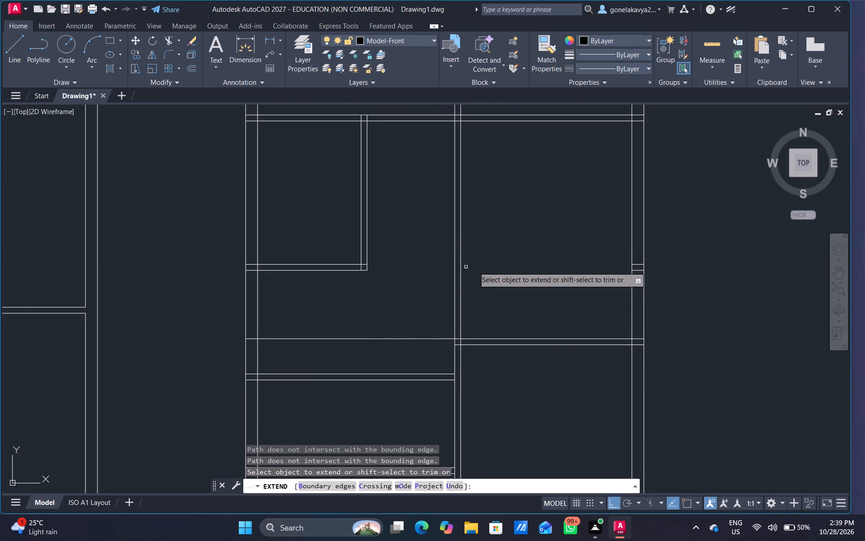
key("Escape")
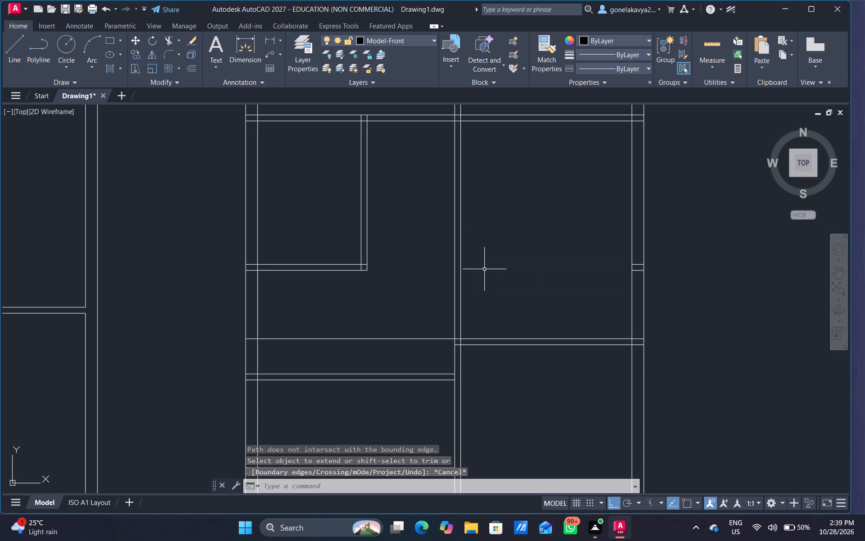
Trim both lines of the long vertical partition out of the open middle area between the two remaining full-width partitions.
key("t")
type("r")
key("space")
left_click_drag(473, 235, 460, 243)
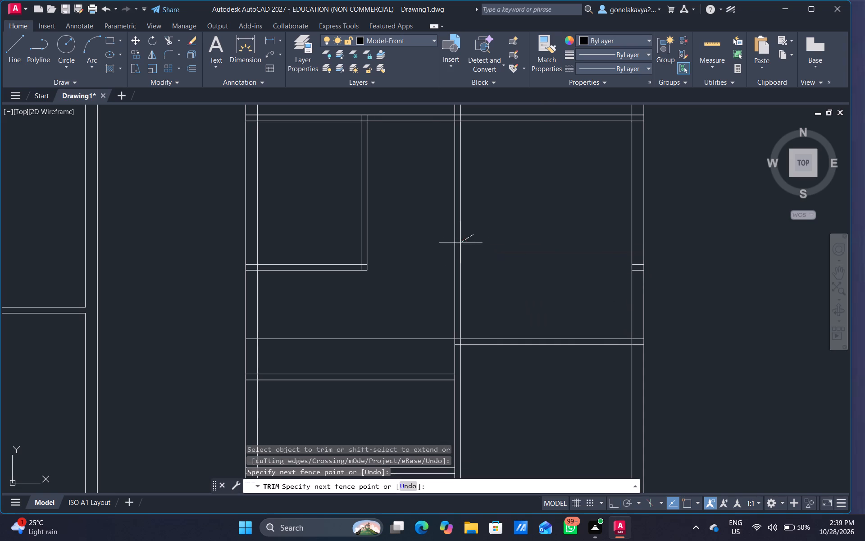
left_click_drag(460, 243, 430, 280)
Offset the left line of the lower vertical partition 3' to the left, across the two short partitions.
scroll(486, 206, "down", 1)
middle_click_drag(496, 220, 489, 291)
scroll(489, 290, "down", 1)
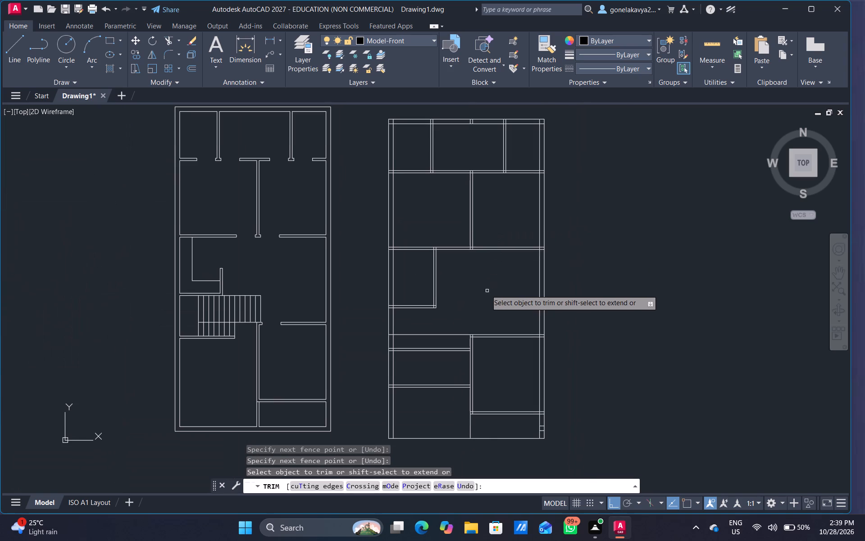
scroll(484, 289, "up", 1)
middle_click_drag(518, 335, 540, 243)
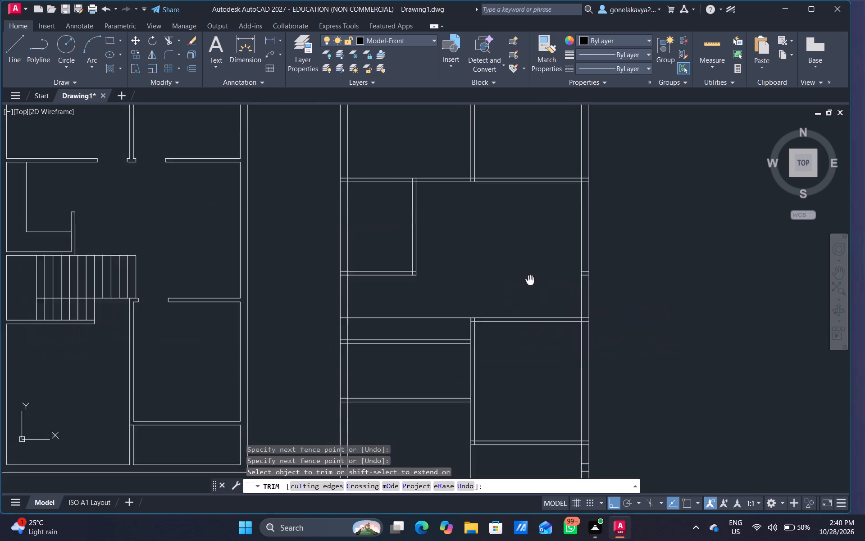
middle_click_drag(540, 243, 541, 210)
middle_click_drag(454, 293, 456, 248)
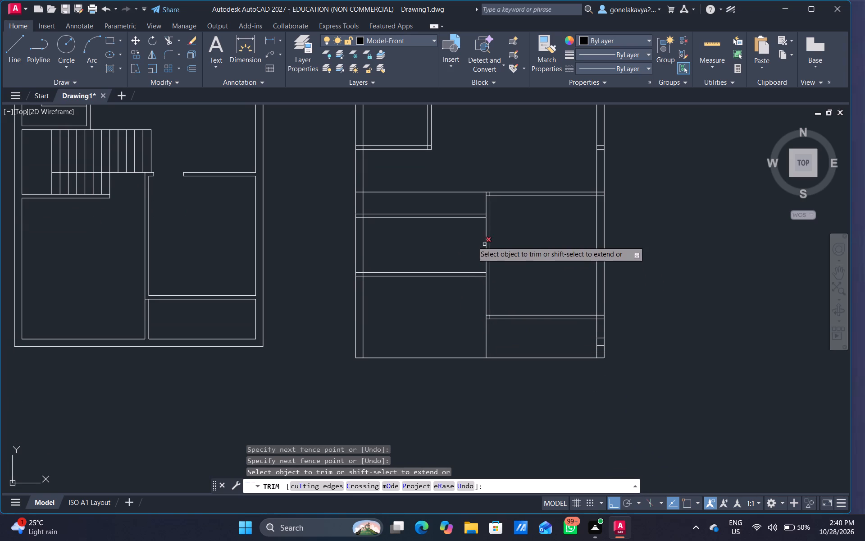
middle_click_drag(467, 239, 468, 255)
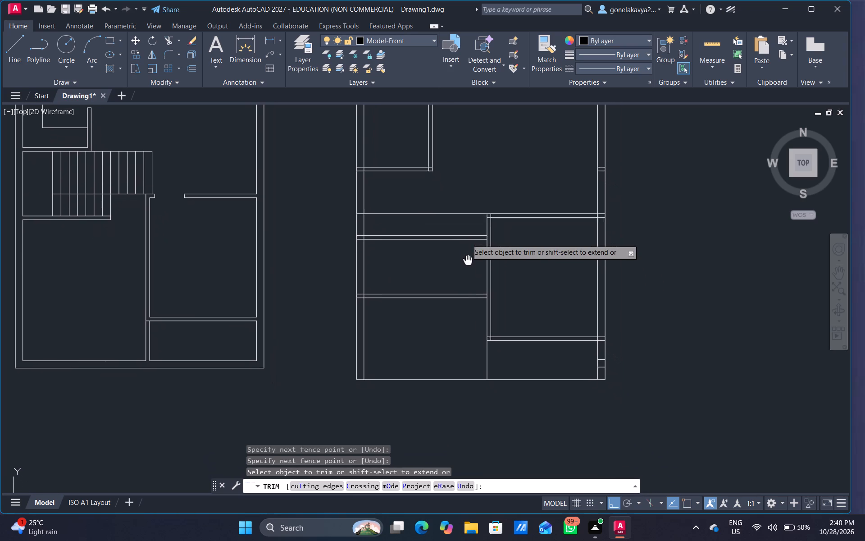
middle_click_drag(468, 255, 448, 218)
key("Escape")
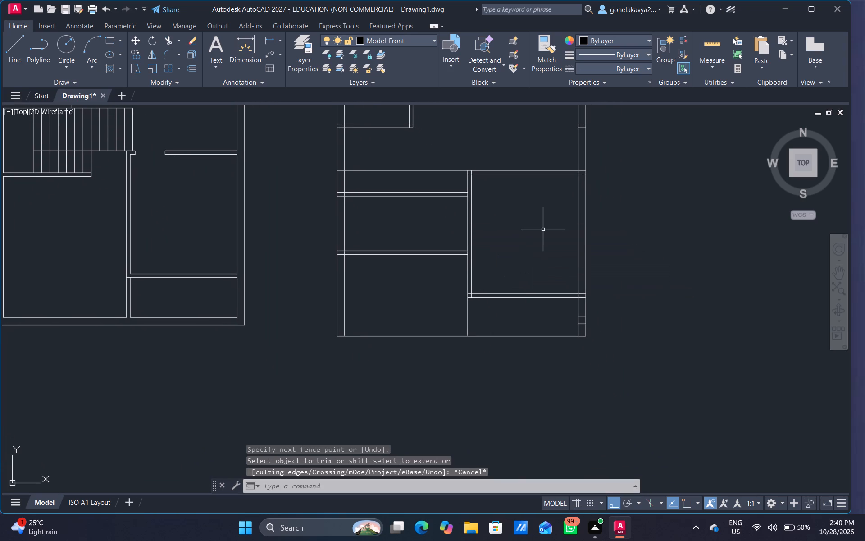
key("o")
key("Return")
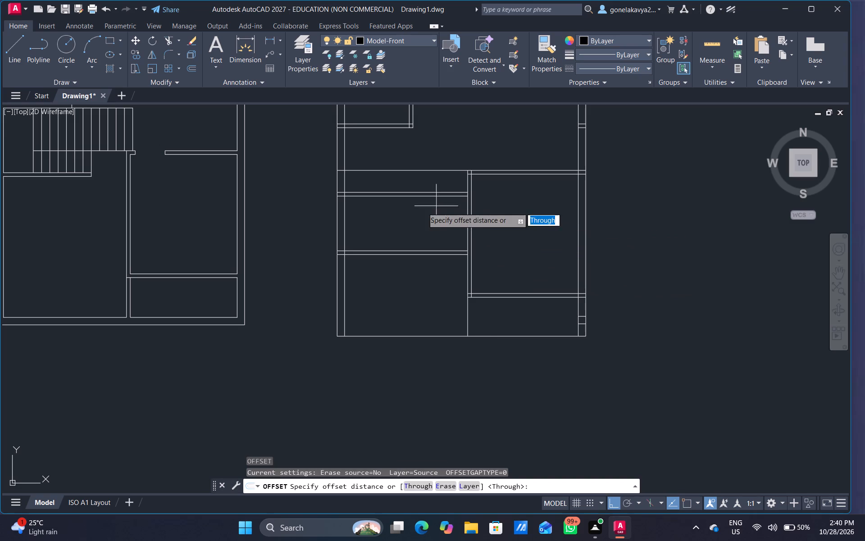
left_click_drag(471, 222, 451, 226)
left_click(450, 226)
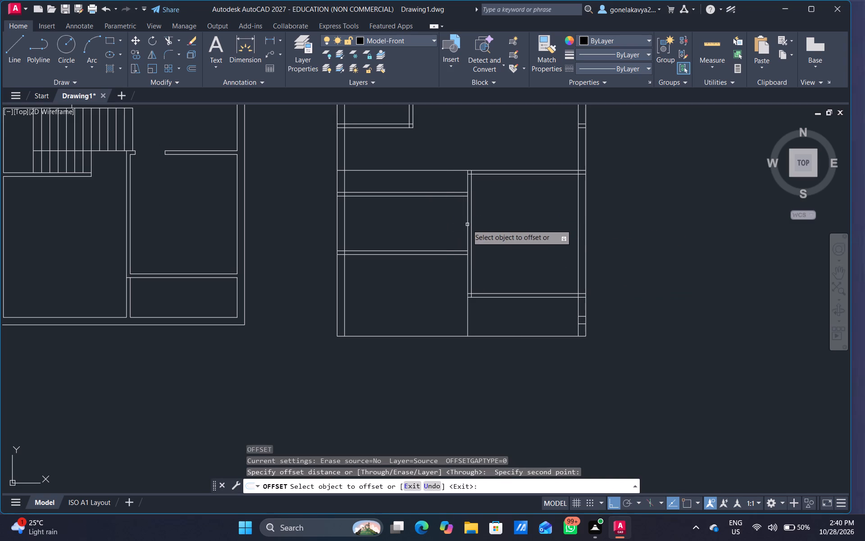
left_click(467, 225)
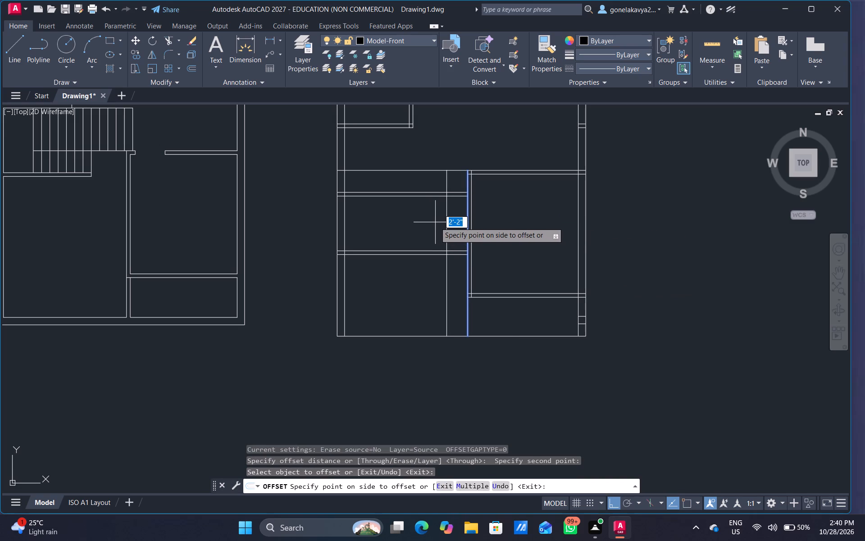
type("3'")
key("Return")
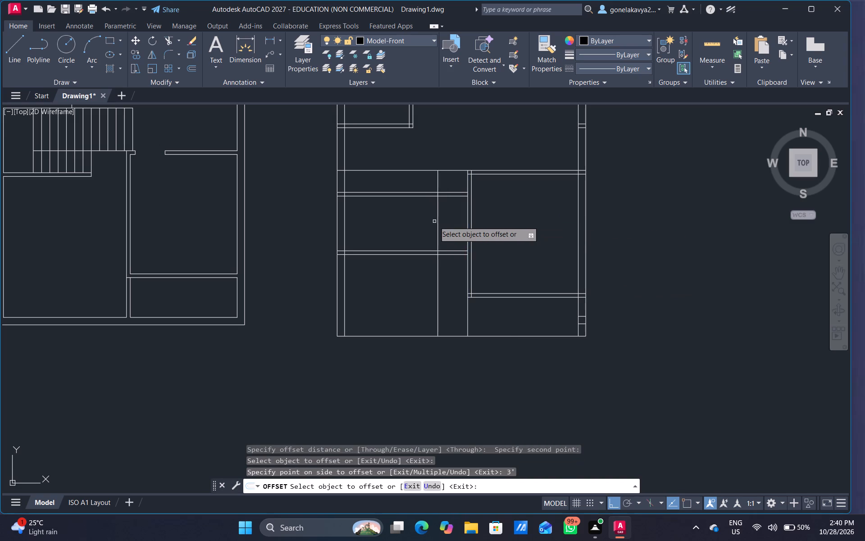
key("Escape")
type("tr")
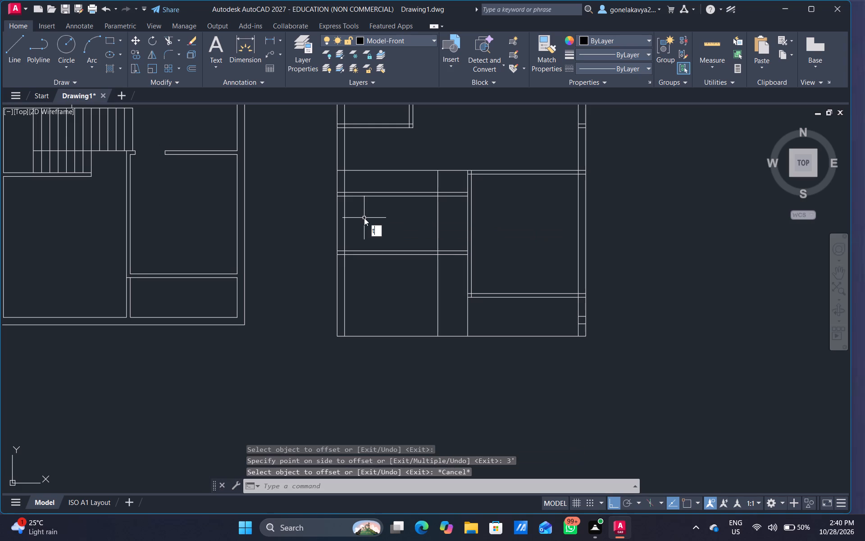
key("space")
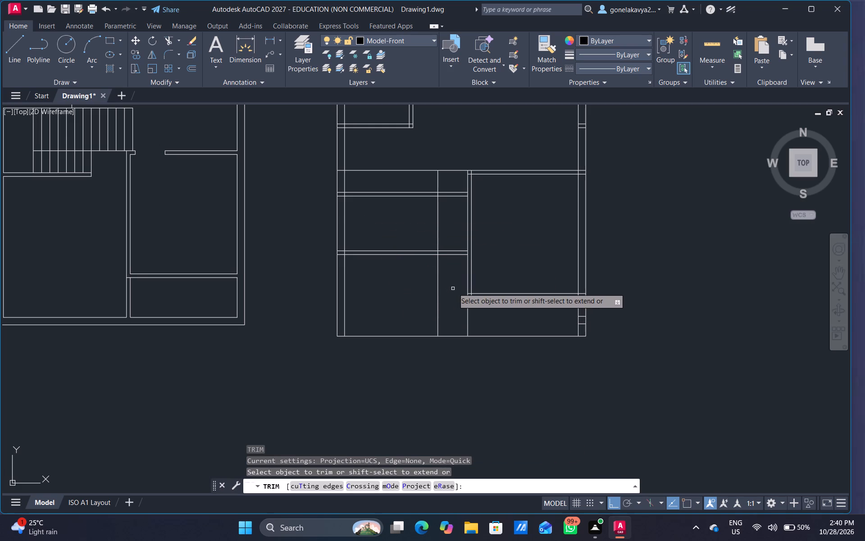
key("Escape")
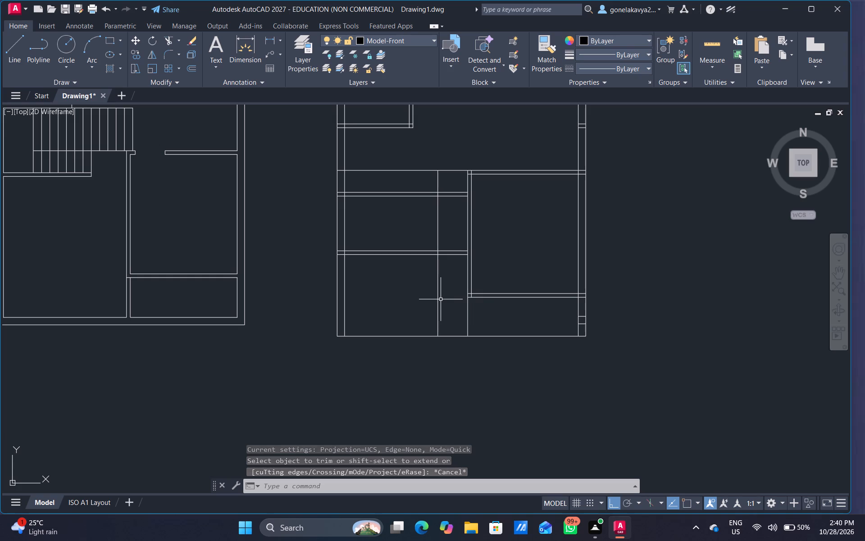
Offset the new vertical line a further 2' to the left.
key("o")
key("Return")
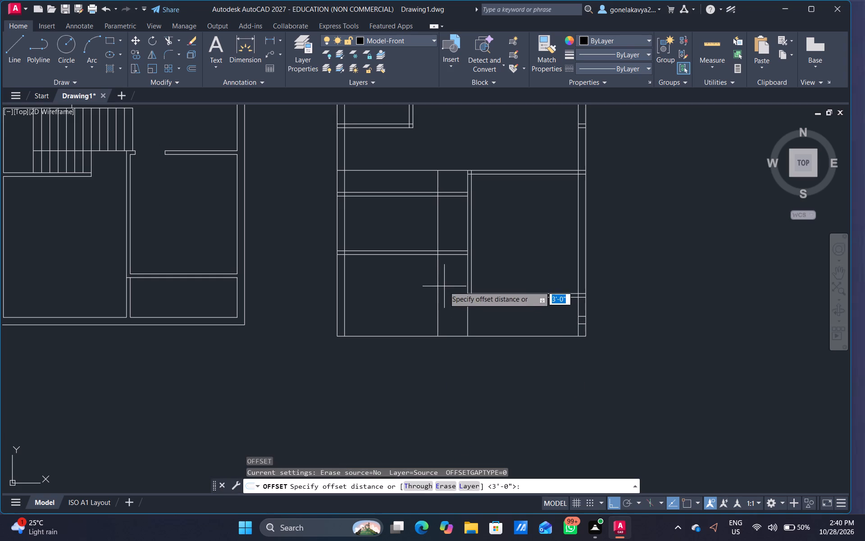
left_click_drag(444, 286, 374, 331)
left_click(390, 323)
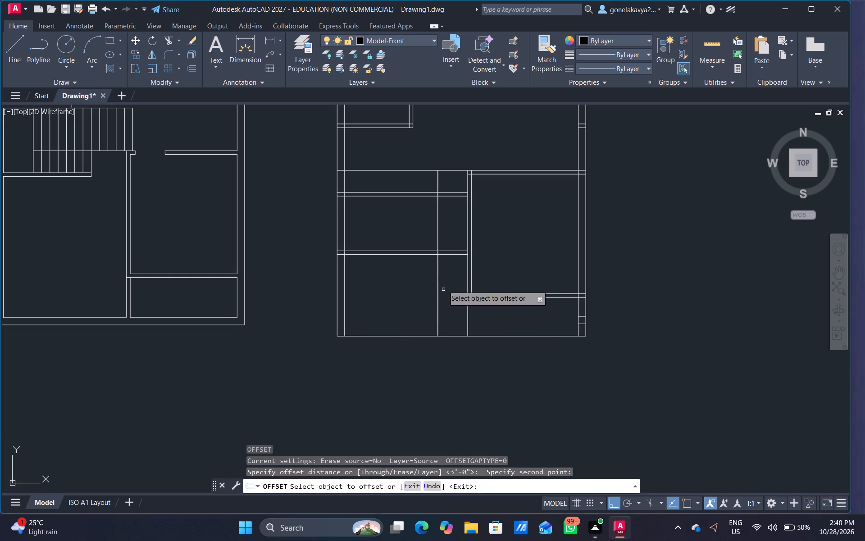
left_click(438, 266)
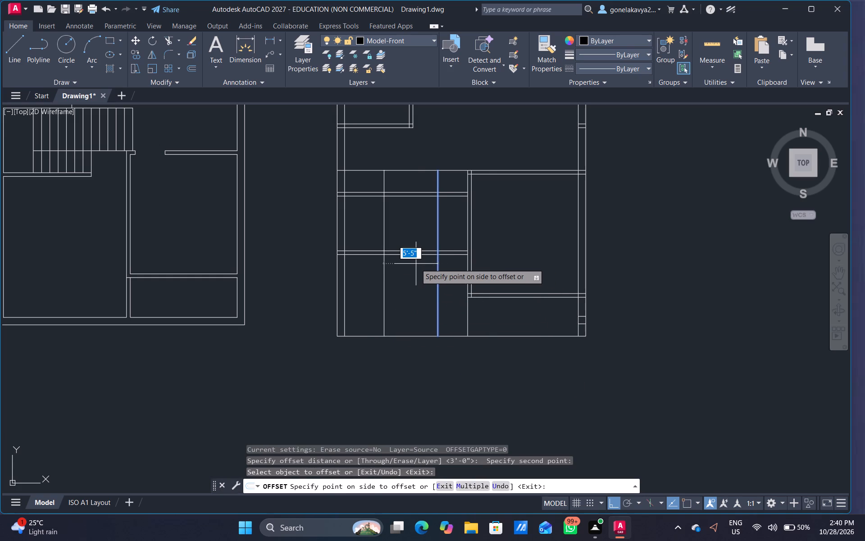
type("2'")
key("Return")
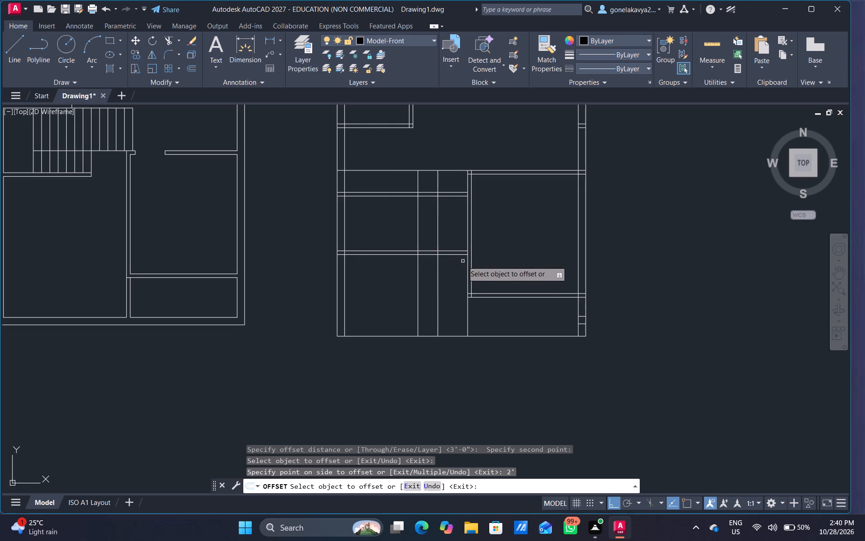
key("Escape")
Trim both offset vertical lines below the lower of the two short partitions in the plan's lower-left area.
key("t")
key("r")
key("space")
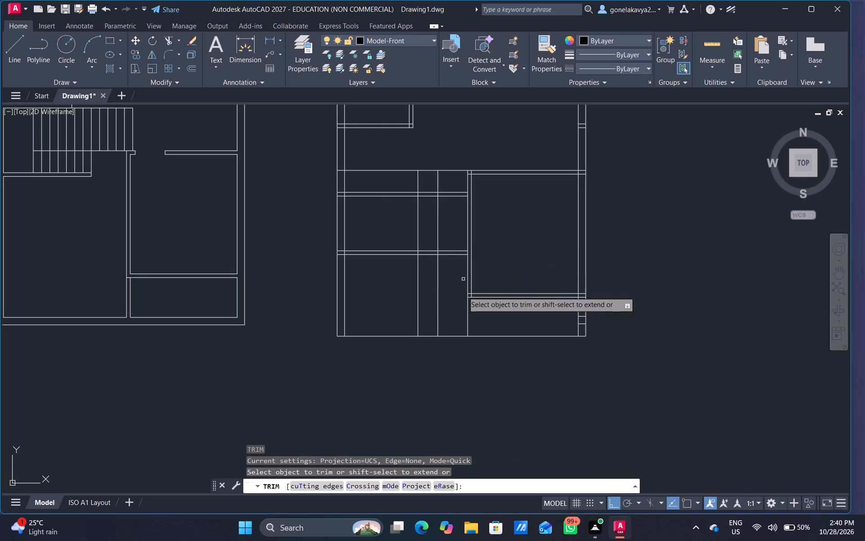
left_click_drag(388, 288, 449, 289)
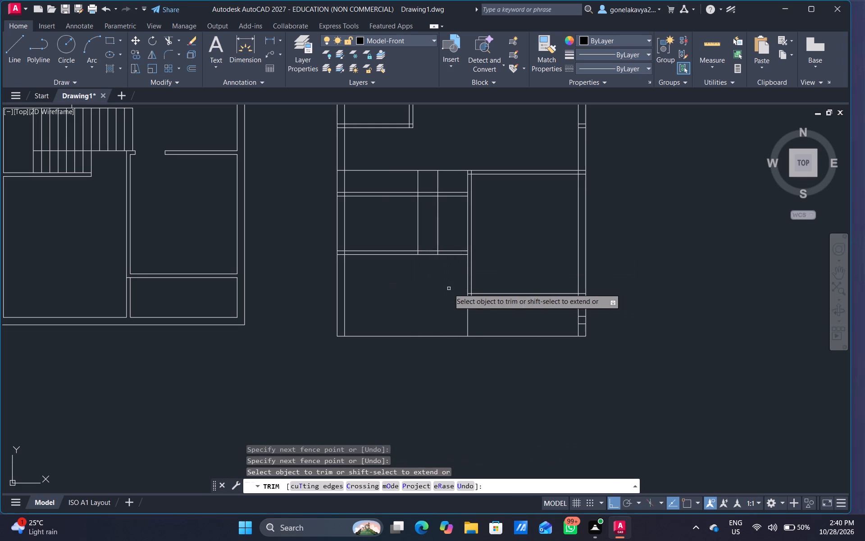
scroll(440, 251, "up", 1)
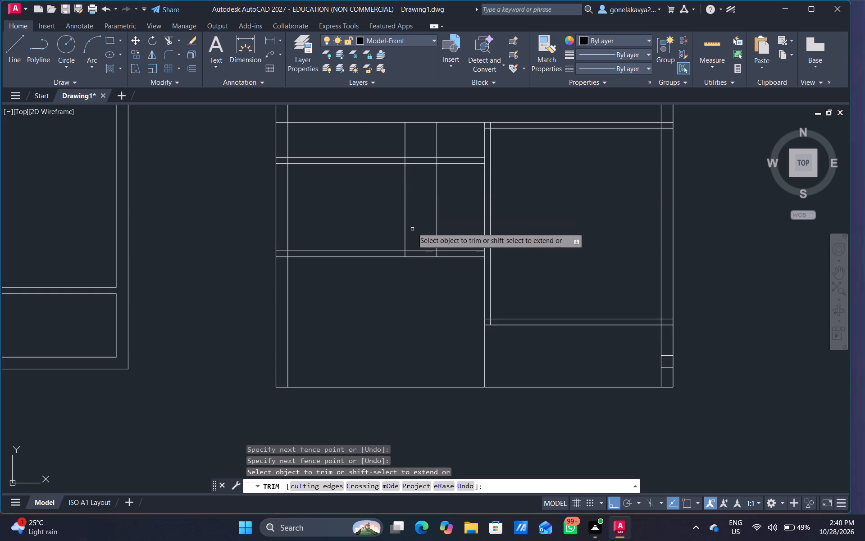
Trim the left offset line between the two short partitions, and cut the lower short partition back to end at that line.
left_click_drag(412, 226, 399, 224)
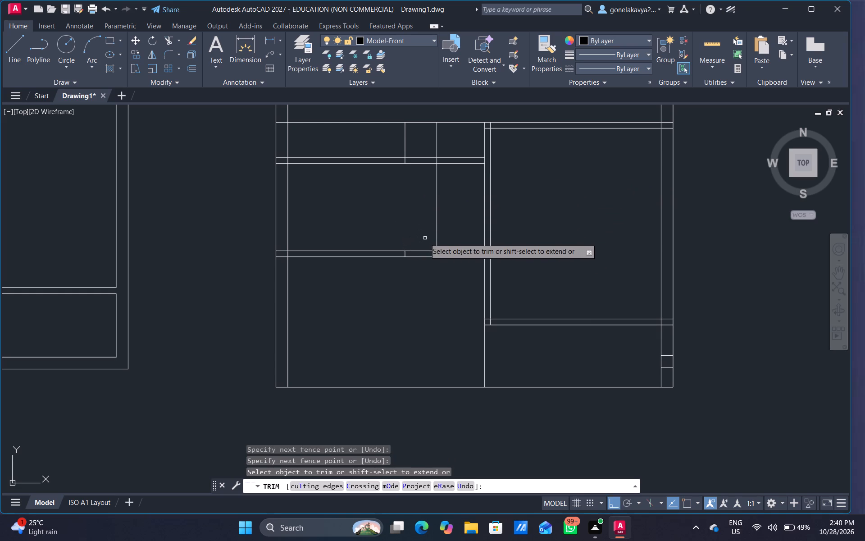
left_click_drag(426, 239, 436, 272)
left_click_drag(450, 229, 442, 262)
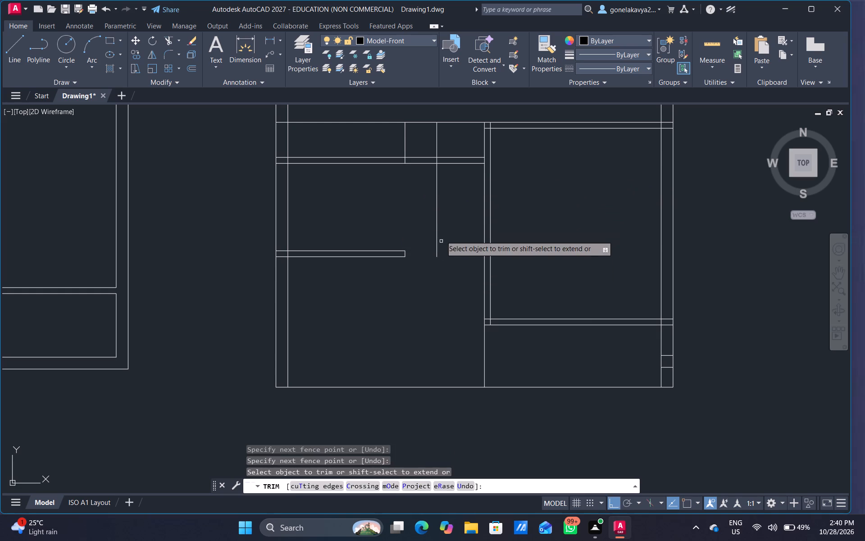
Trim the remaining offset-line pieces around the upper short partition and cut that partition back to end at the right offset line.
left_click_drag(440, 212, 433, 211)
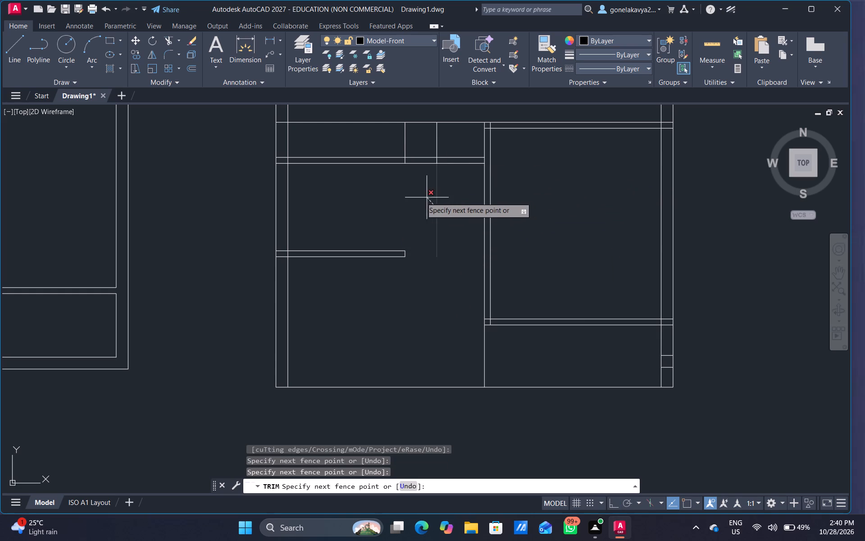
left_click_drag(413, 197, 407, 199)
scroll(401, 159, "up", 4)
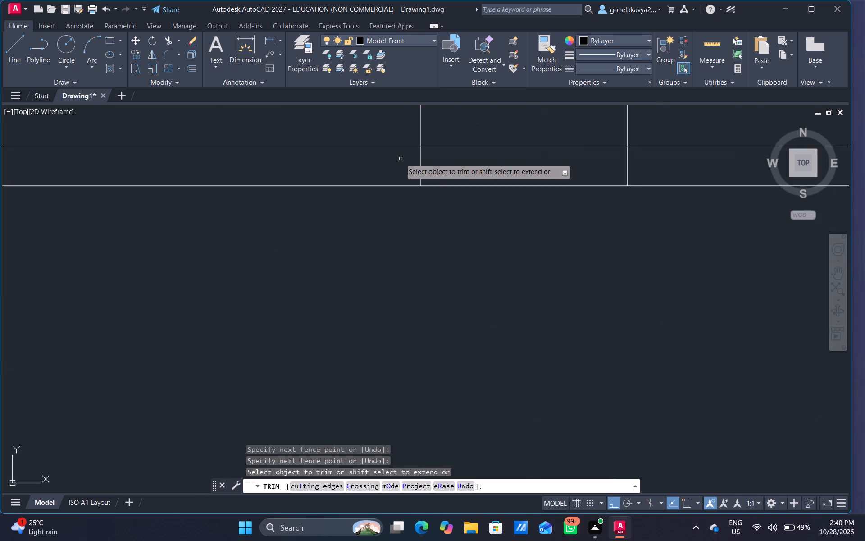
left_click_drag(404, 162, 441, 176)
scroll(437, 175, "down", 2)
left_click_drag(450, 140, 422, 146)
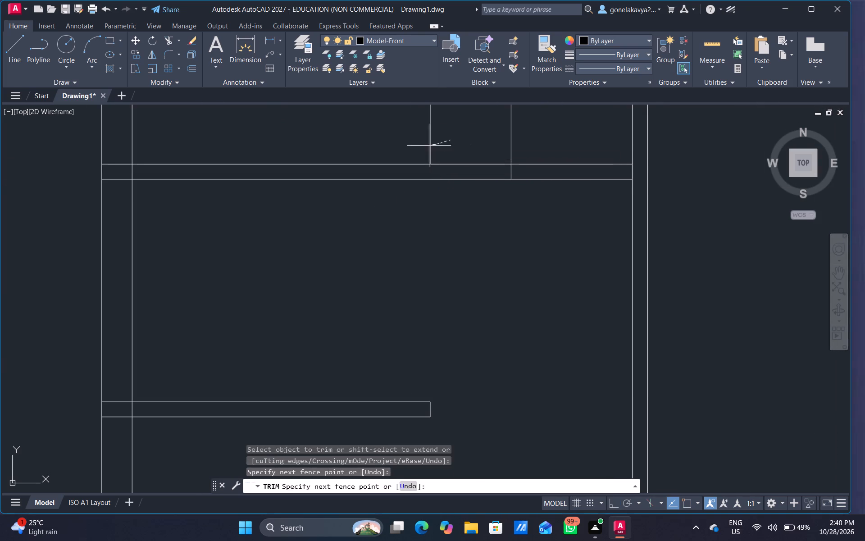
left_click_drag(422, 146, 417, 146)
scroll(474, 183, "down", 2)
middle_click_drag(494, 206, 462, 236)
left_click_drag(474, 189, 432, 186)
left_click_drag(469, 198, 457, 238)
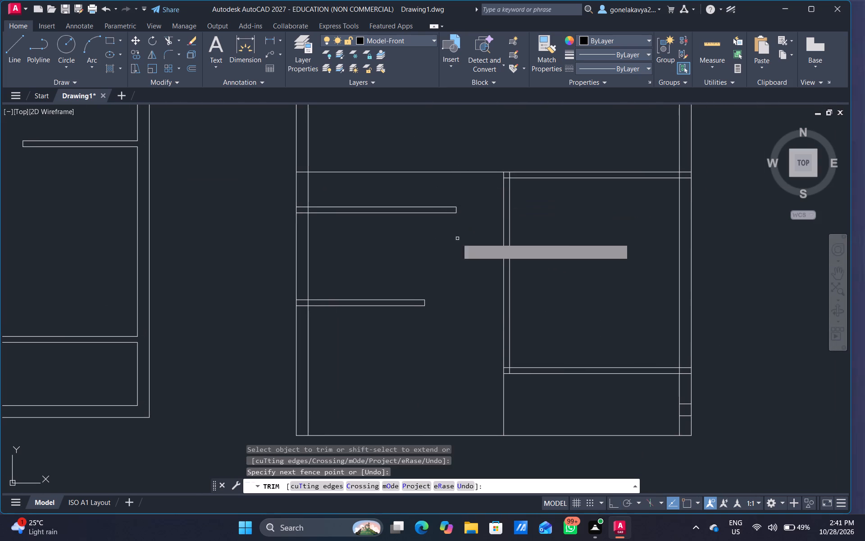
Trim the junction of the lower short partition with the left exterior wall so the two join openly.
middle_click_drag(334, 280, 402, 234)
scroll(368, 263, "up", 1)
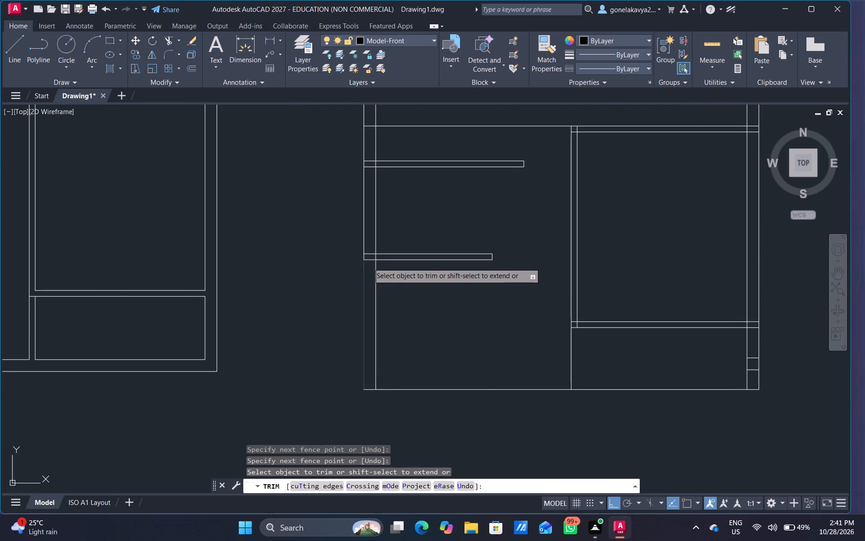
scroll(369, 263, "up", 4)
left_click_drag(373, 250, 371, 120)
left_click_drag(354, 171, 459, 194)
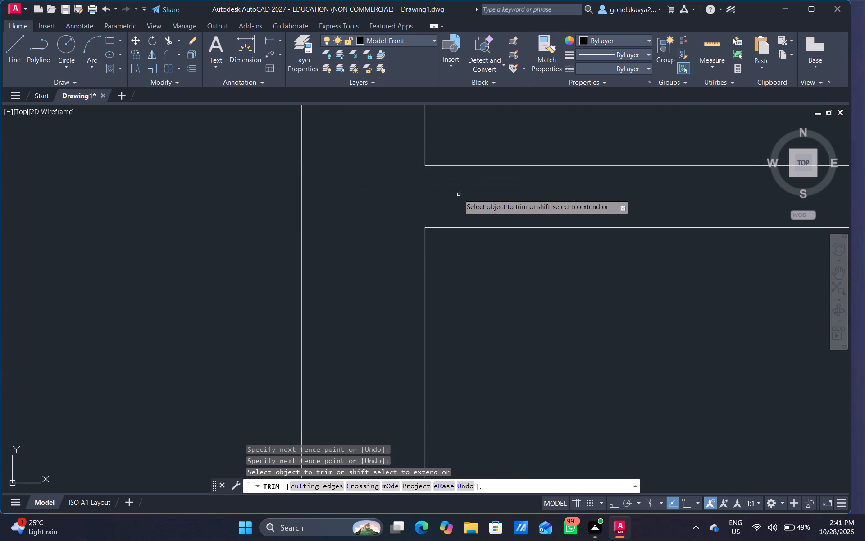
Trim the junction of the upper short partition with the left exterior wall so the two join openly.
scroll(485, 194, "down", 3)
middle_click_drag(514, 198, 474, 330)
scroll(474, 330, "down", 2)
scroll(455, 228, "up", 2)
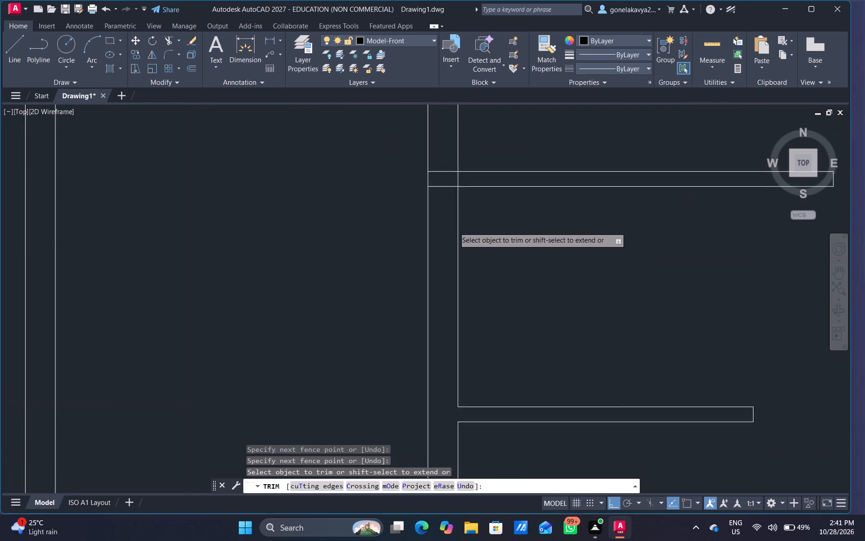
scroll(454, 227, "up", 2)
middle_click_drag(453, 229, 434, 410)
left_click_drag(422, 340, 419, 198)
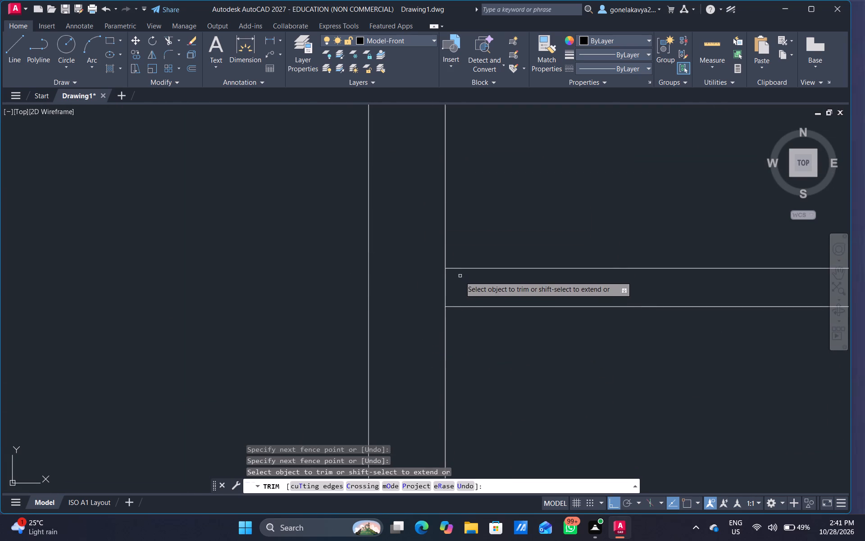
left_click_drag(454, 289, 419, 295)
Trim the long horizontal line above the upper short partition out of the left exterior wall's thickness.
scroll(495, 291, "down", 4)
middle_click_drag(546, 257, 394, 251)
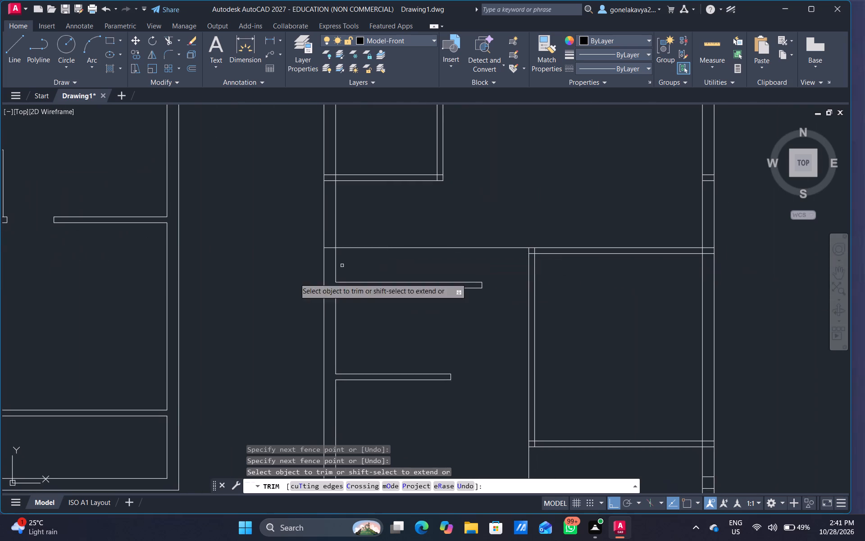
scroll(323, 265, "up", 3)
left_click_drag(350, 186, 341, 243)
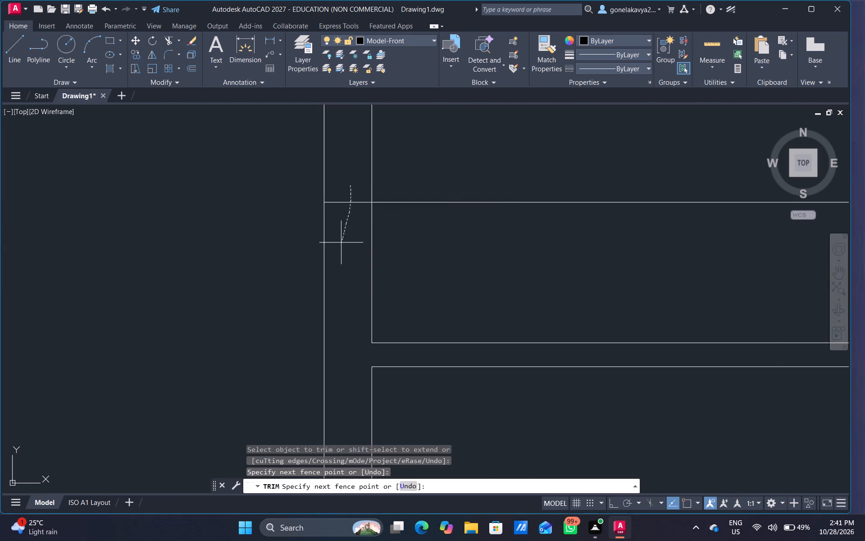
scroll(387, 267, "down", 3)
Trim the junction of the lower-right room's top partition with the right exterior wall so the two join openly.
middle_click_drag(459, 288, 361, 247)
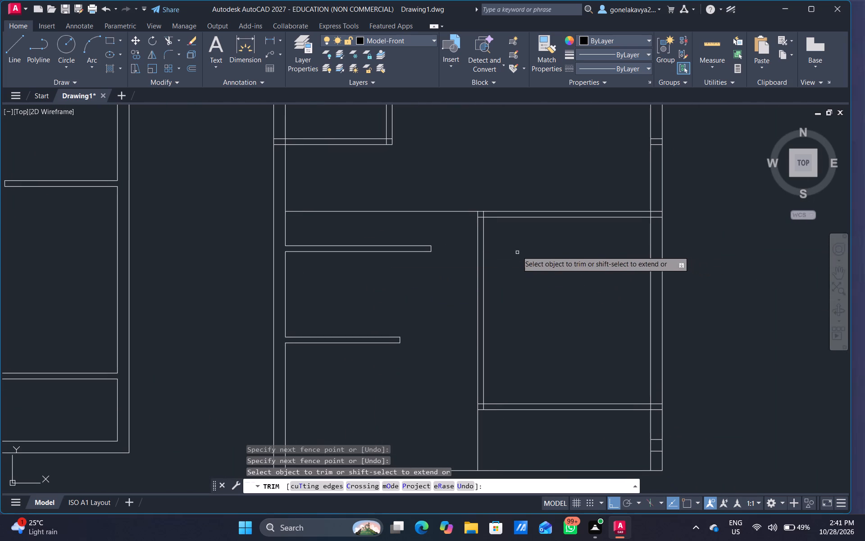
scroll(464, 234, "up", 2)
scroll(575, 228, "down", 2)
middle_click_drag(661, 258, 496, 255)
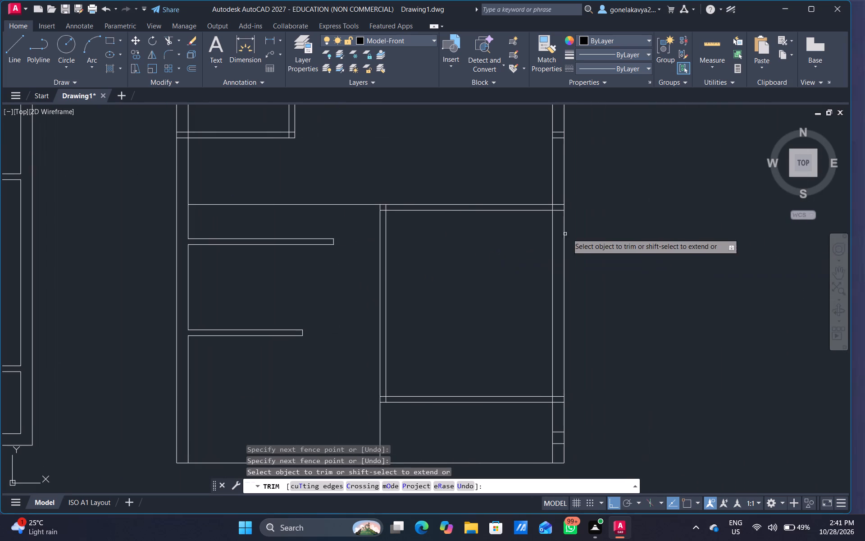
scroll(559, 220, "up", 3)
middle_click_drag(556, 213, 551, 297)
scroll(537, 266, "up", 2)
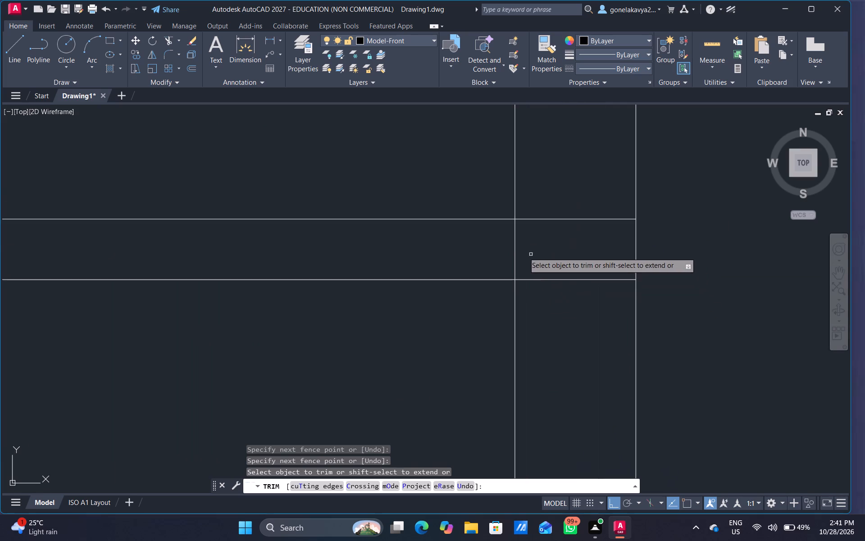
left_click_drag(495, 257, 578, 324)
Trim the two short leftover lines crossing the right exterior wall above the lower-right room.
scroll(578, 324, "down", 5)
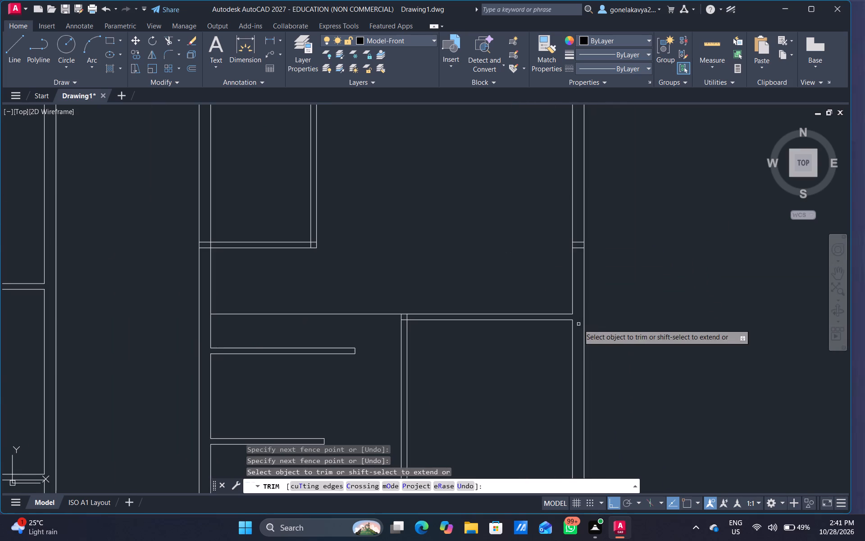
scroll(580, 248, "up", 4)
left_click_drag(571, 199, 572, 323)
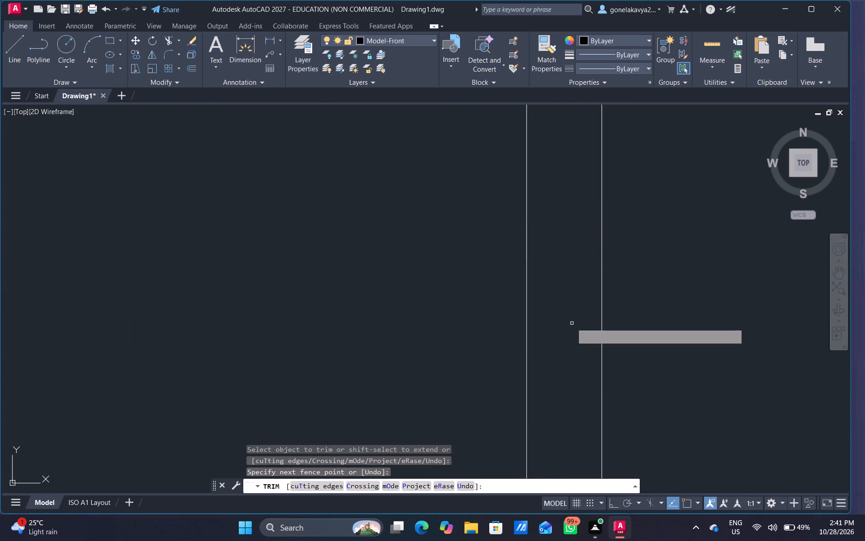
Trim the junction of the middle full-width partition with the right exterior wall so the two join openly.
scroll(572, 324, "down", 5)
scroll(572, 223, "up", 5)
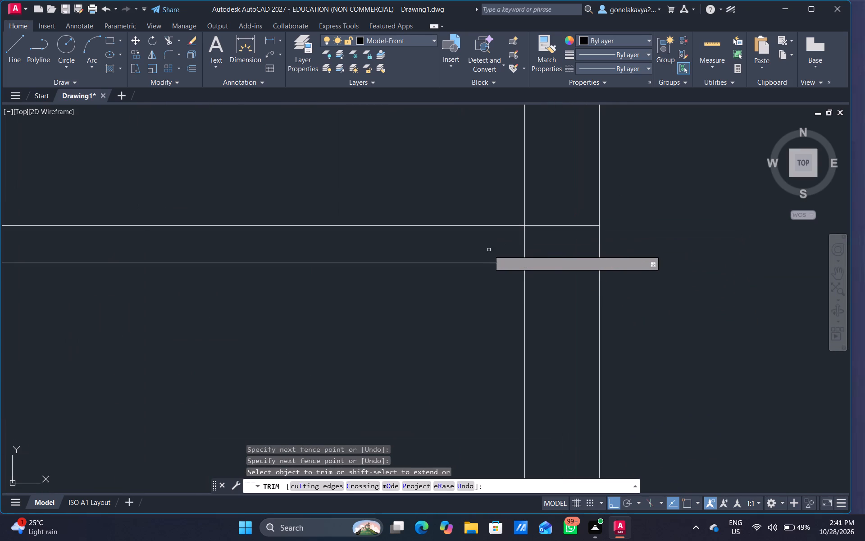
left_click_drag(491, 249, 565, 188)
left_click_drag(564, 183, 583, 282)
Trim the junction of the uppermost full-width partition with the right exterior wall so the two join openly.
scroll(584, 284, "down", 6)
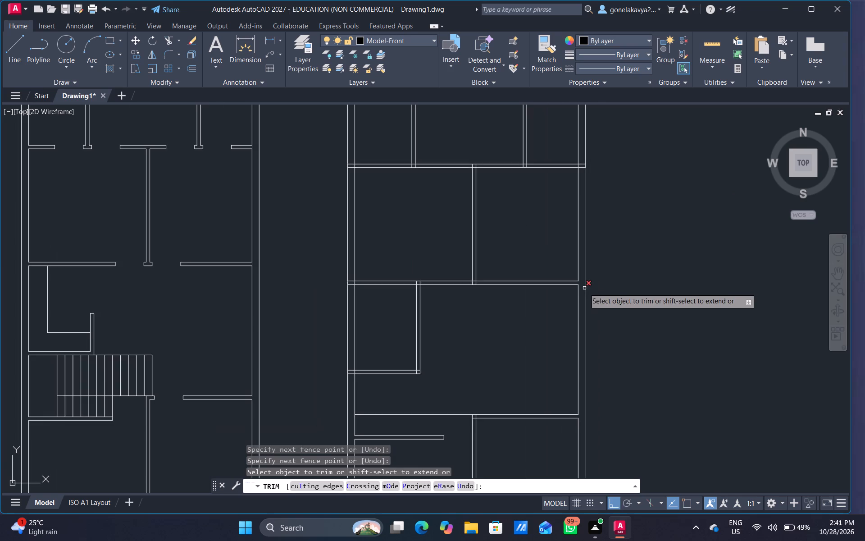
scroll(574, 205, "up", 4)
middle_click_drag(571, 188, 561, 383)
scroll(622, 148, "up", 2)
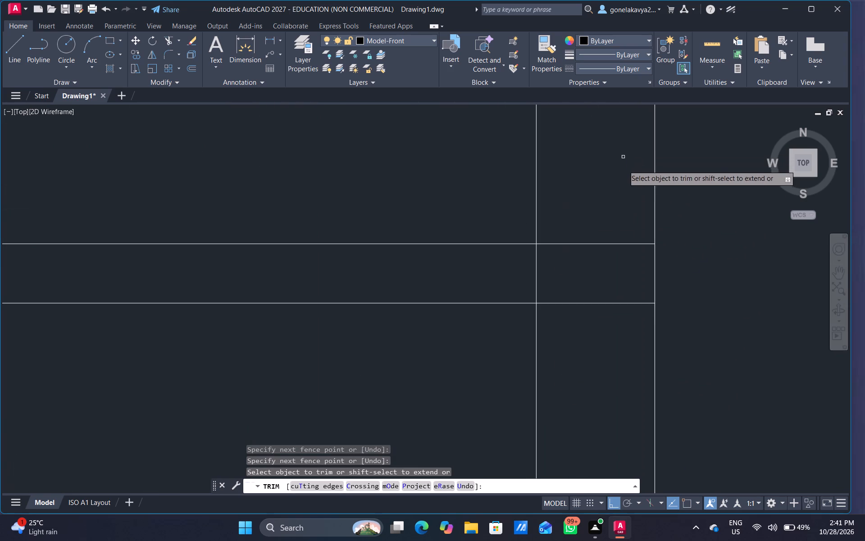
left_click_drag(518, 287, 611, 223)
left_click_drag(608, 213, 590, 363)
Trim the overlapping inner wall lines at the plan's top-right exterior corner.
scroll(590, 363, "down", 5)
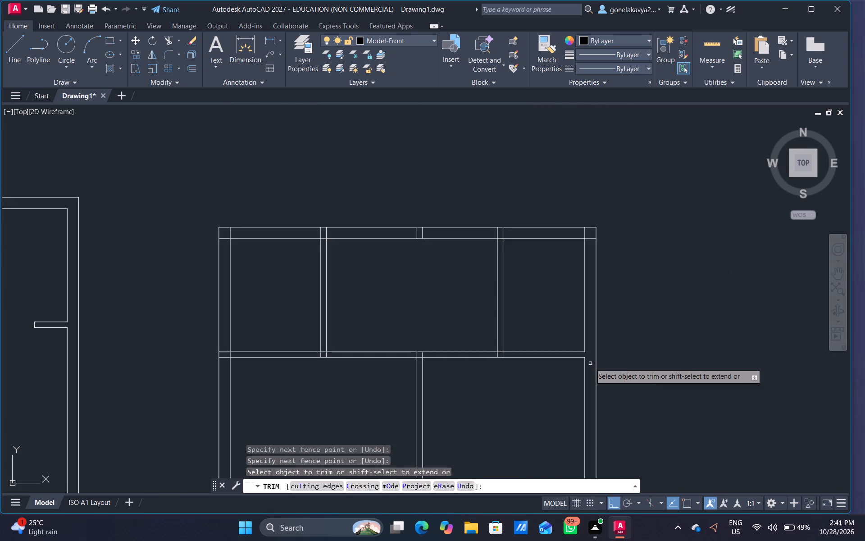
scroll(582, 216, "up", 4)
left_click_drag(566, 323, 632, 359)
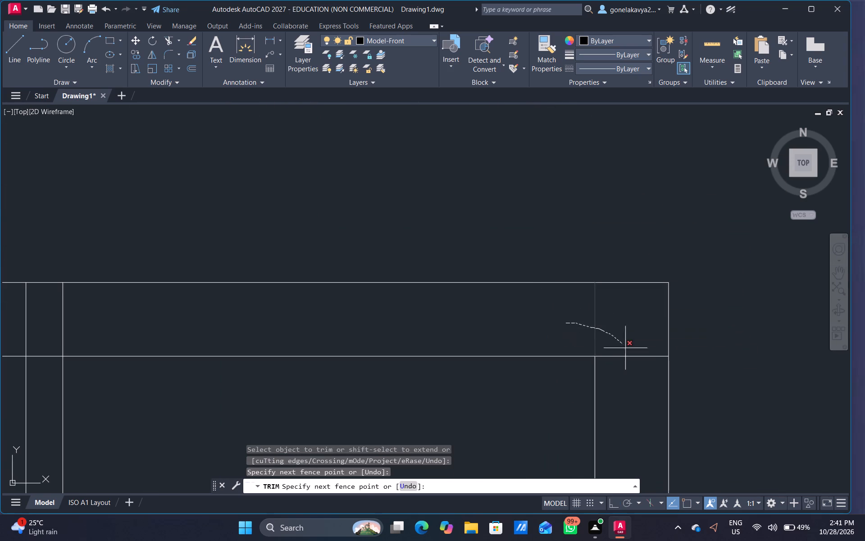
left_click_drag(632, 359, 638, 385)
Trim the junction of the right vertical partition of the top rooms with the top exterior wall.
scroll(616, 386, "down", 5)
middle_click_drag(567, 399, 559, 358)
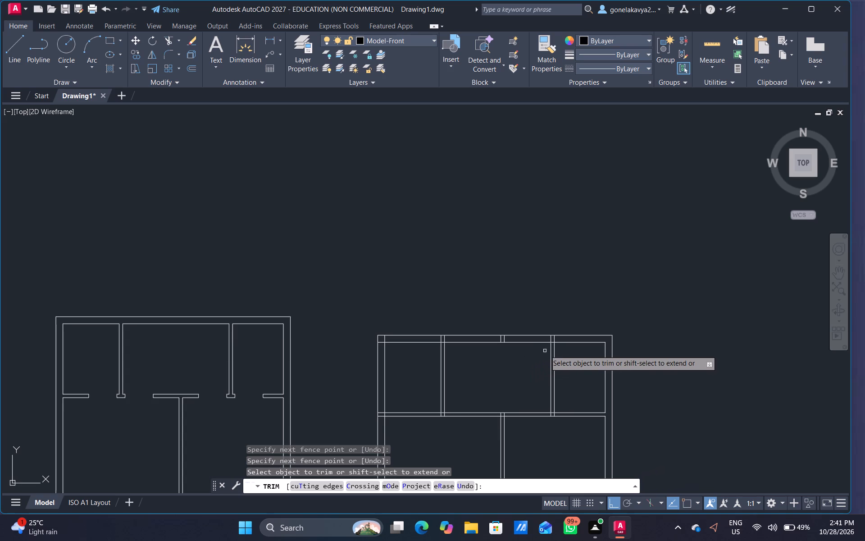
scroll(546, 350, "up", 5)
middle_click_drag(557, 350, 462, 435)
left_click_drag(436, 324, 594, 328)
left_click_drag(513, 351, 506, 392)
Trim the two short leftover lines crossing the top exterior wall between the two vertical partitions.
scroll(501, 417, "down", 4)
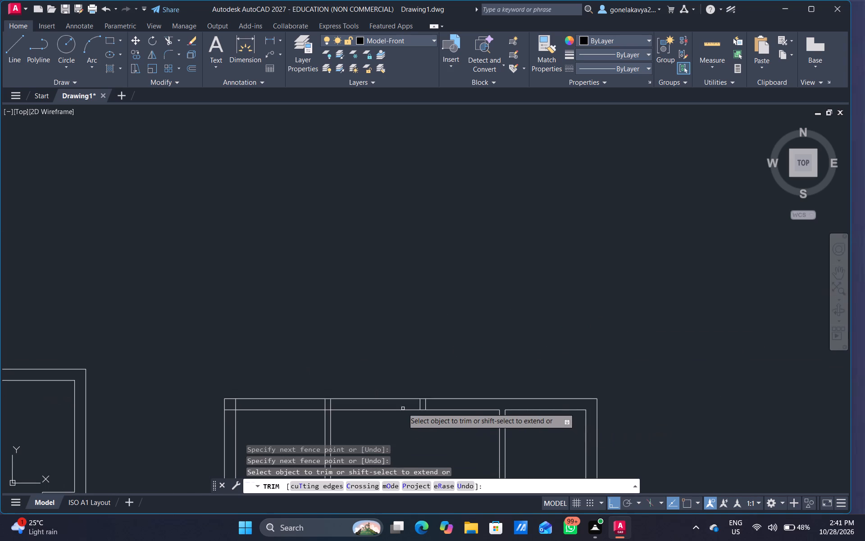
scroll(403, 408, "up", 2)
left_click_drag(405, 403, 506, 410)
Trim the junction of the left vertical partition of the top rooms with the top exterior wall.
scroll(536, 402, "down", 4)
middle_click_drag(522, 423, 524, 387)
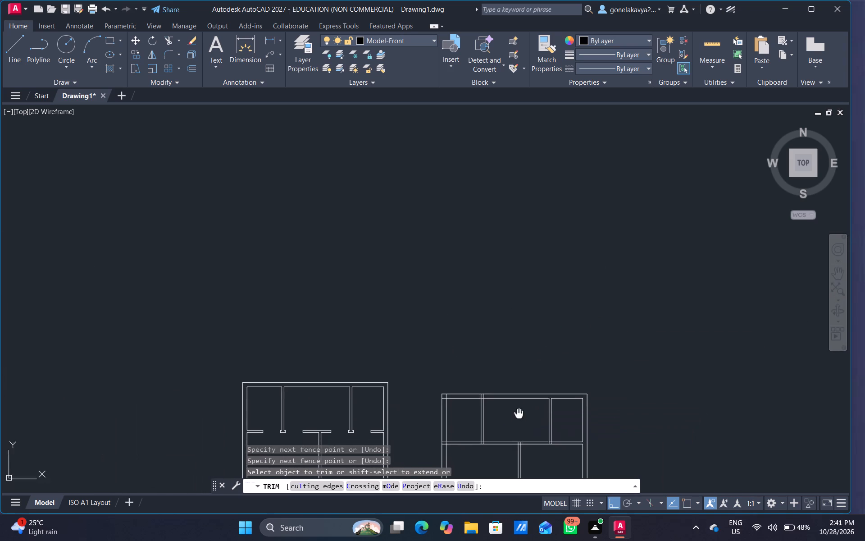
middle_click_drag(524, 387, 542, 321)
scroll(512, 309, "up", 5)
left_click_drag(409, 205, 498, 218)
left_click_drag(452, 231, 446, 265)
Trim the overlapping inner wall lines at the plan's top-left exterior corner.
scroll(417, 290, "down", 4)
scroll(399, 297, "up", 1)
middle_click_drag(398, 299, 493, 304)
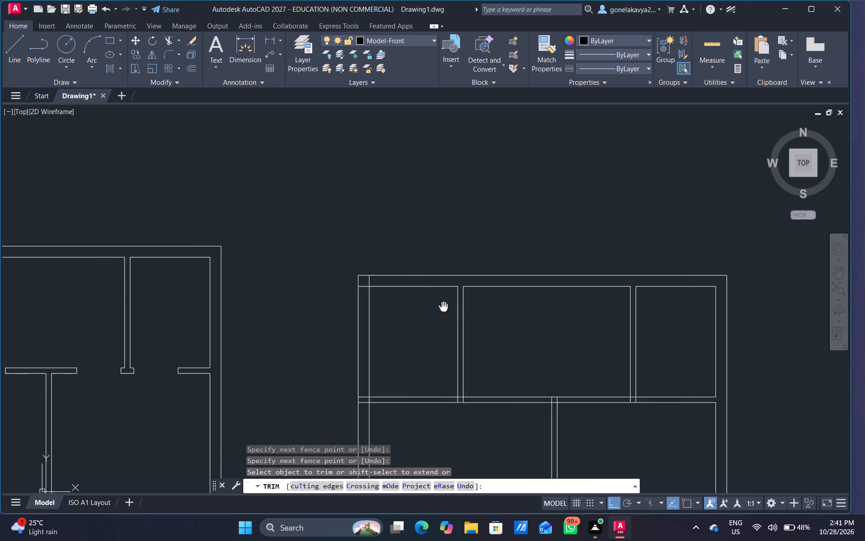
middle_click_drag(493, 304, 560, 284)
scroll(522, 261, "up", 3)
left_click_drag(420, 291, 420, 290)
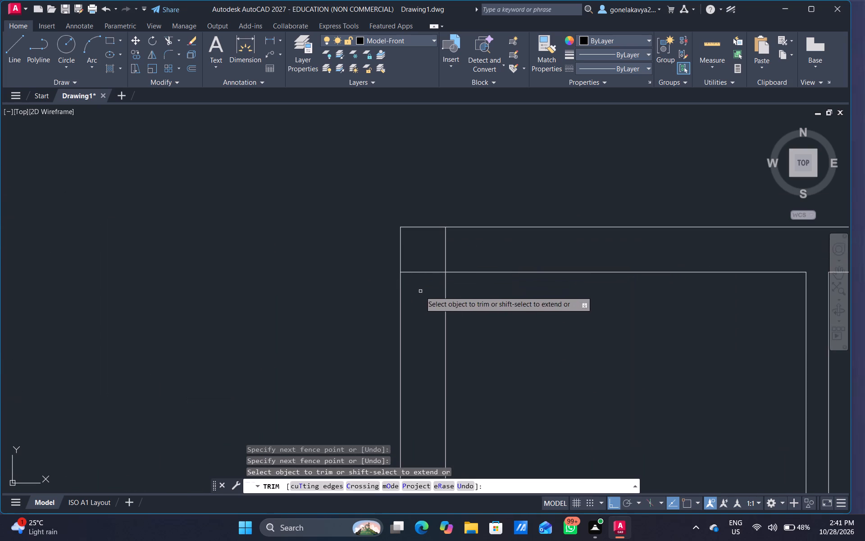
left_click_drag(420, 290, 476, 246)
Trim the junction of the uppermost full-width partition with the left exterior wall so the two join openly.
scroll(518, 292, "down", 4)
middle_click_drag(549, 333, 512, 185)
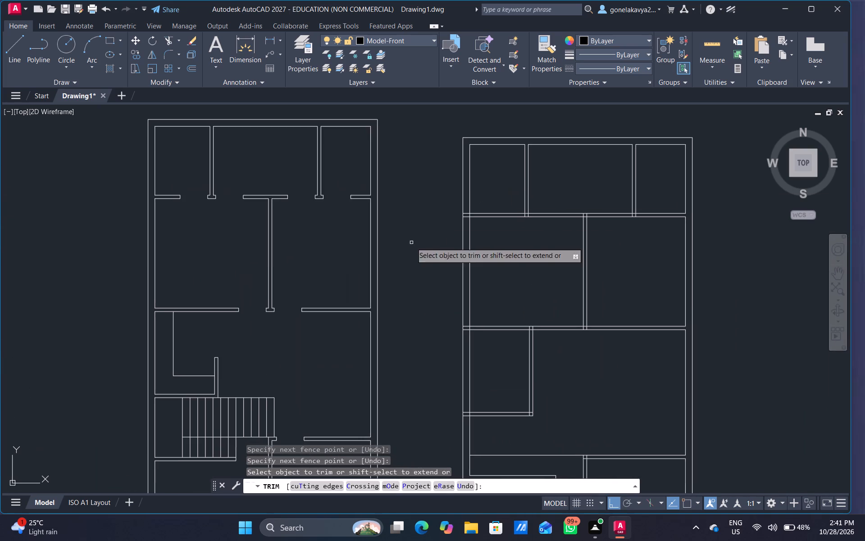
scroll(458, 214, "up", 5)
left_click_drag(555, 188, 551, 237)
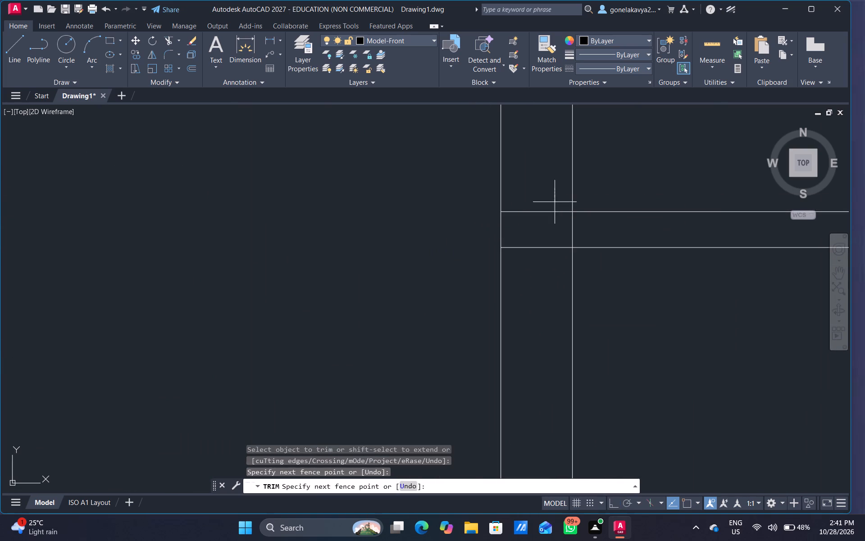
left_click_drag(551, 237, 523, 329)
left_click_drag(588, 233, 555, 223)
Trim the junction of the middle full-width partition with the left exterior wall so the two join openly.
scroll(641, 297, "down", 3)
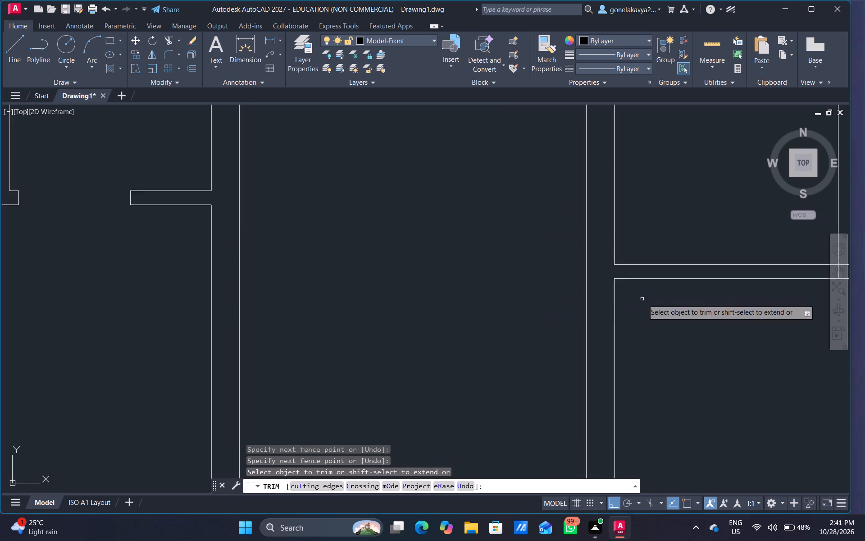
middle_click_drag(647, 306, 490, 203)
scroll(568, 230, "down", 2)
middle_click_drag(582, 274, 564, 263)
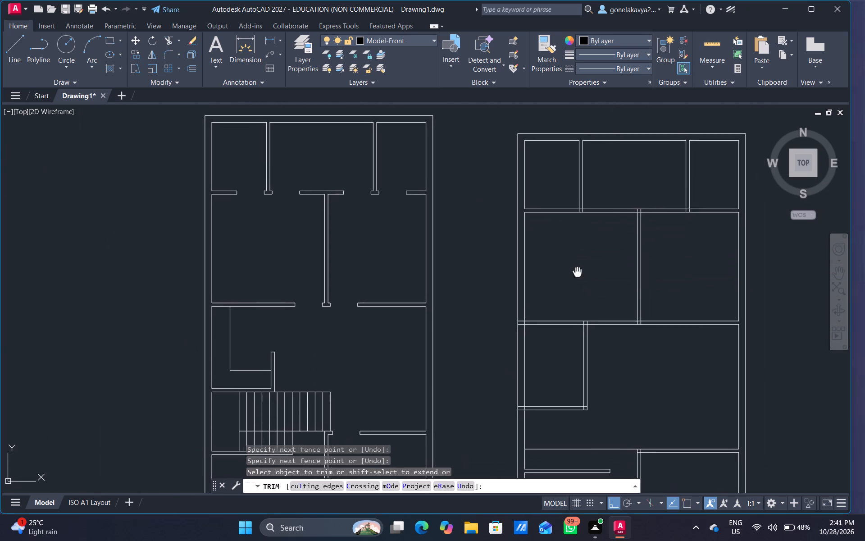
middle_click_drag(564, 263, 511, 237)
scroll(476, 296, "up", 4)
scroll(474, 295, "down", 1)
middle_click_drag(473, 295, 563, 368)
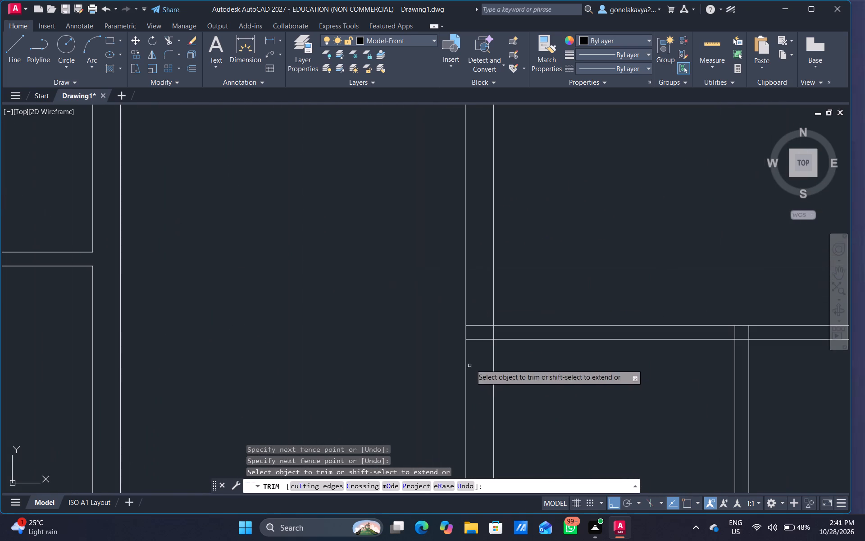
scroll(476, 353, "up", 3)
left_click_drag(488, 233, 488, 324)
left_click_drag(565, 268, 519, 277)
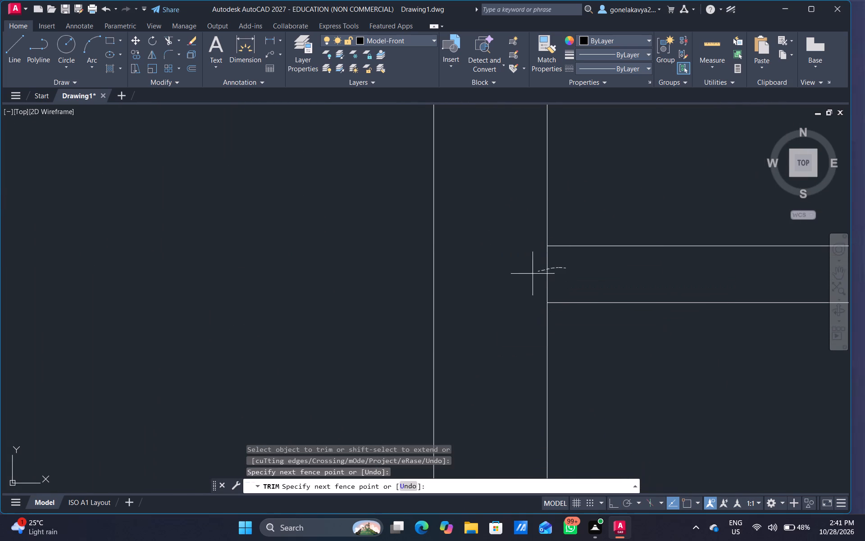
left_click_drag(519, 277, 504, 281)
Trim the top of the small room's right-hand partition where it crosses the full-width partition above it.
scroll(638, 319, "down", 4)
middle_click_drag(686, 355, 546, 230)
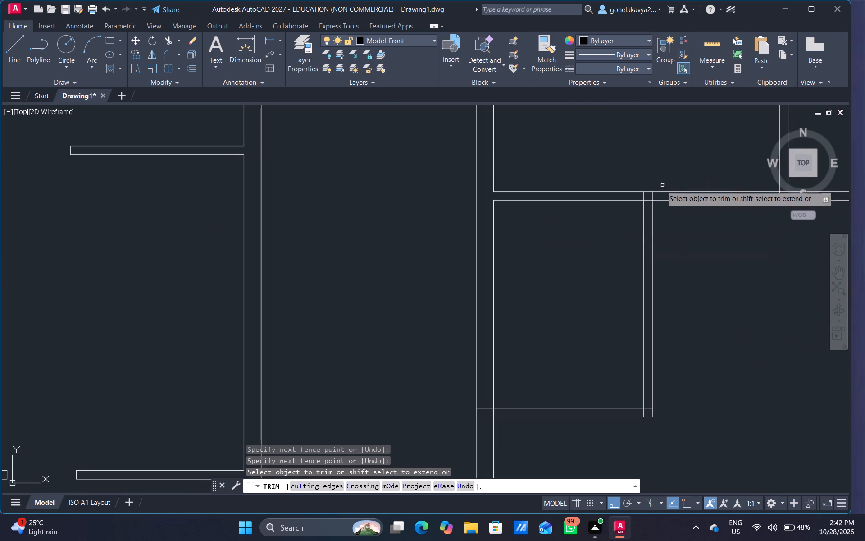
scroll(661, 186, "up", 2)
left_click_drag(596, 211, 657, 219)
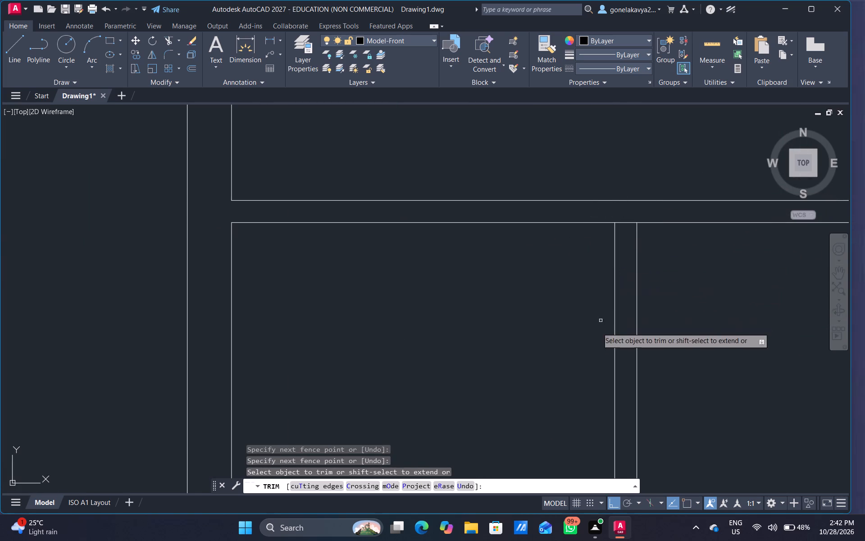
scroll(463, 384, "down", 1)
middle_click_drag(464, 380, 512, 204)
key("Escape")
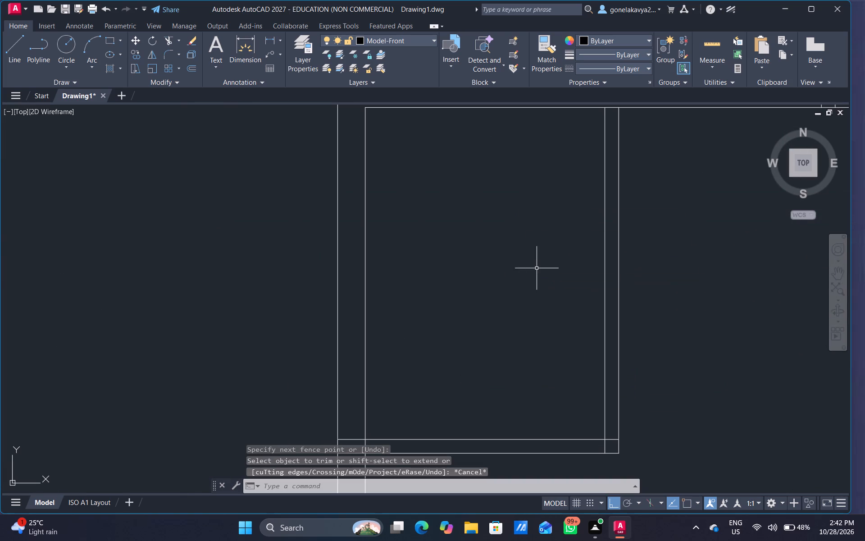
Offset the small room's left inner wall line 2' into the room.
key("o")
key("Return")
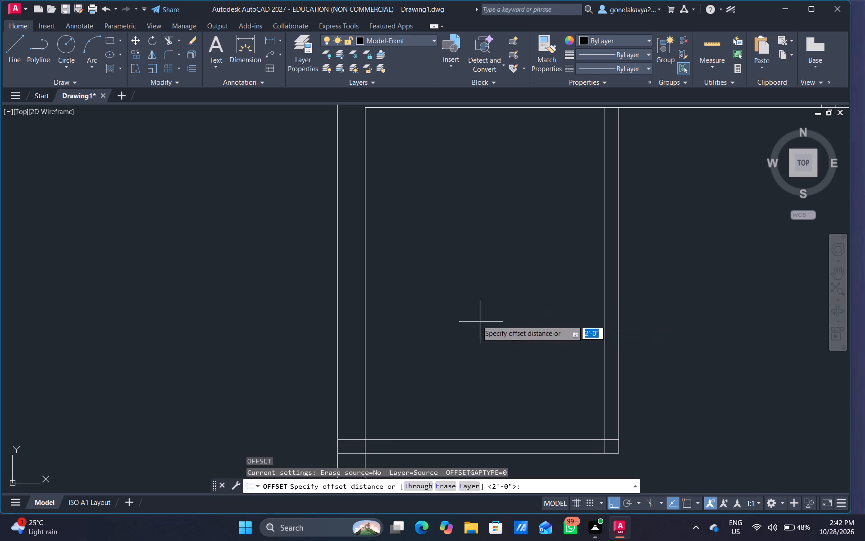
left_click_drag(478, 318, 501, 313)
left_click(522, 306)
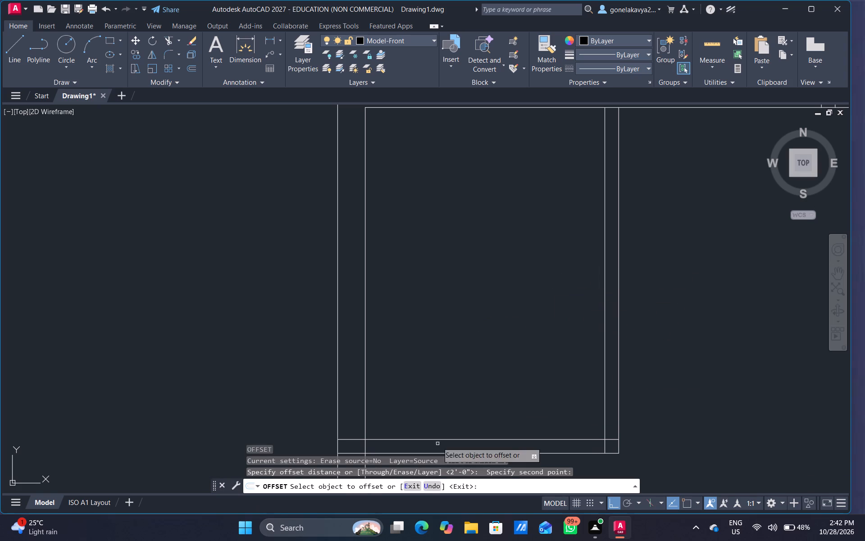
left_click(364, 337)
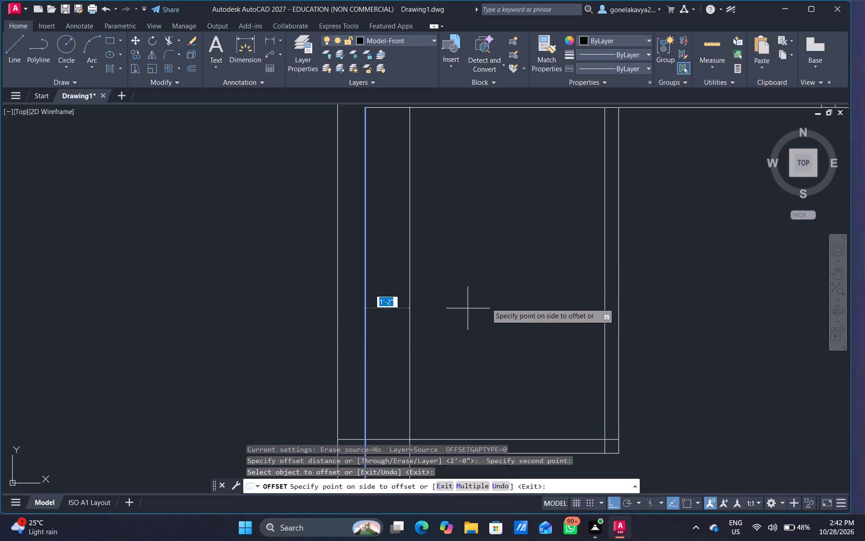
type("2'")
key("Return")
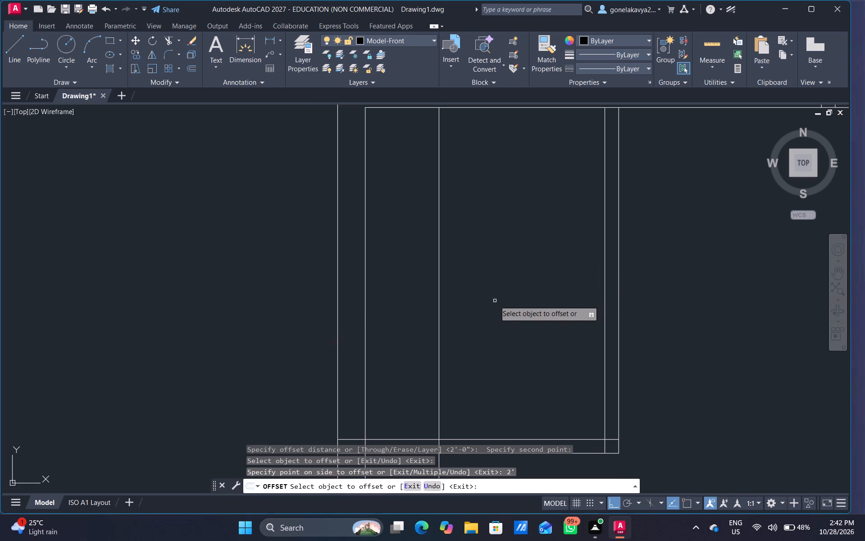
Offset the upper line of the small room's bottom partition upward by 2', and offset that copy another 2' upward.
left_click(528, 441)
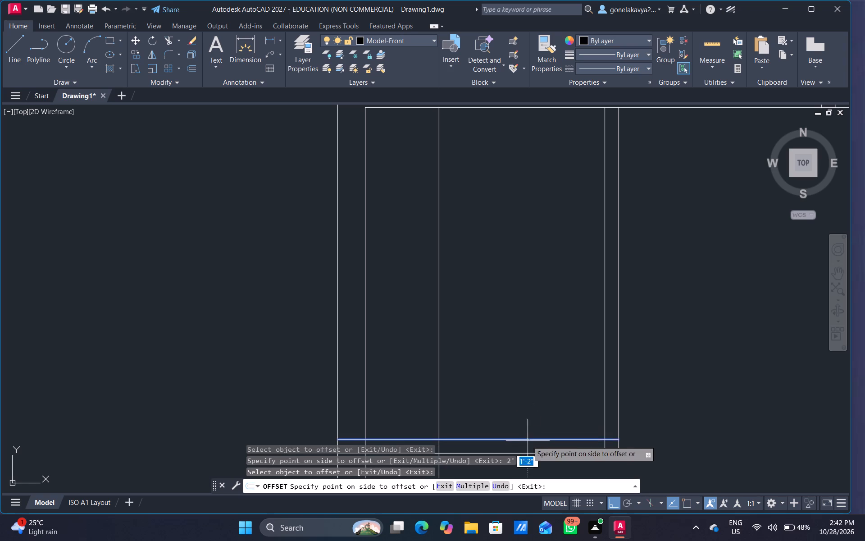
type("2'")
key("Return")
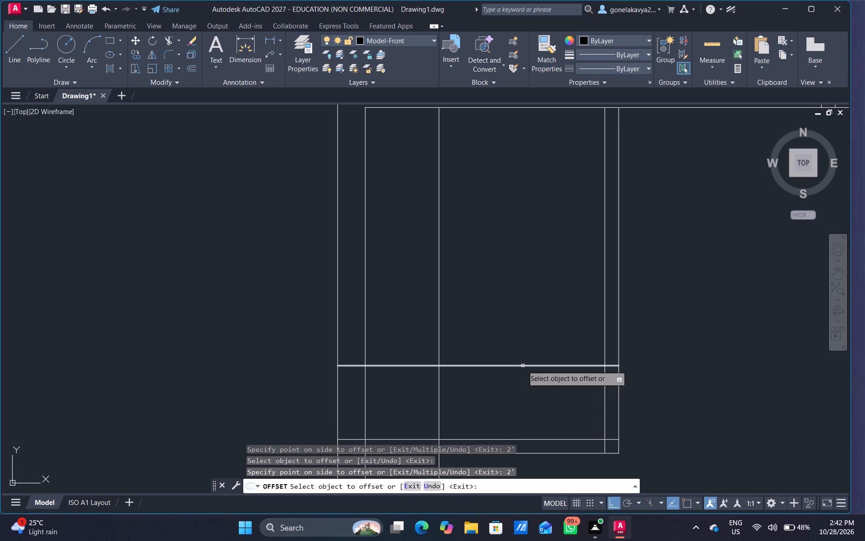
left_click(523, 365)
type("2'")
key("Return")
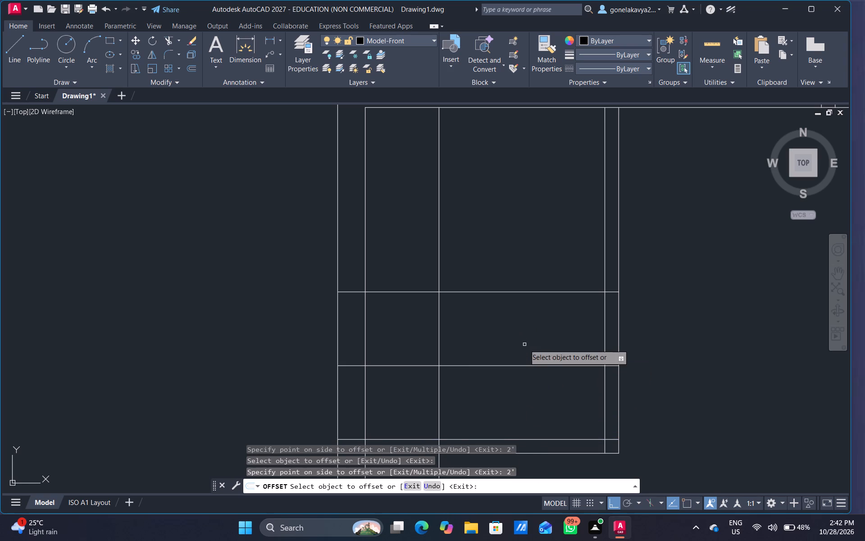
key("Escape")
Trim the upper offset line across the room and cut the right-hand partition back to a short stub ending at that line.
key("t")
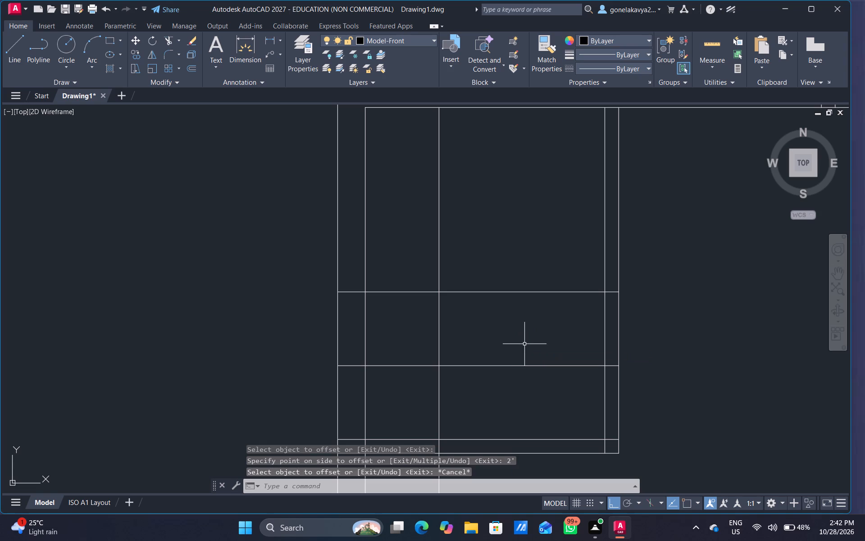
type("r")
key("space")
left_click_drag(574, 264, 575, 317)
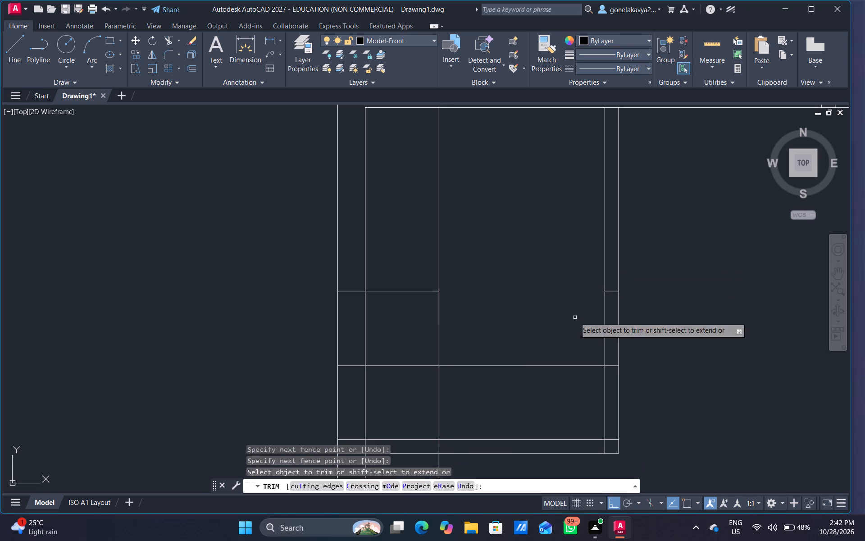
left_click_drag(581, 239, 626, 233)
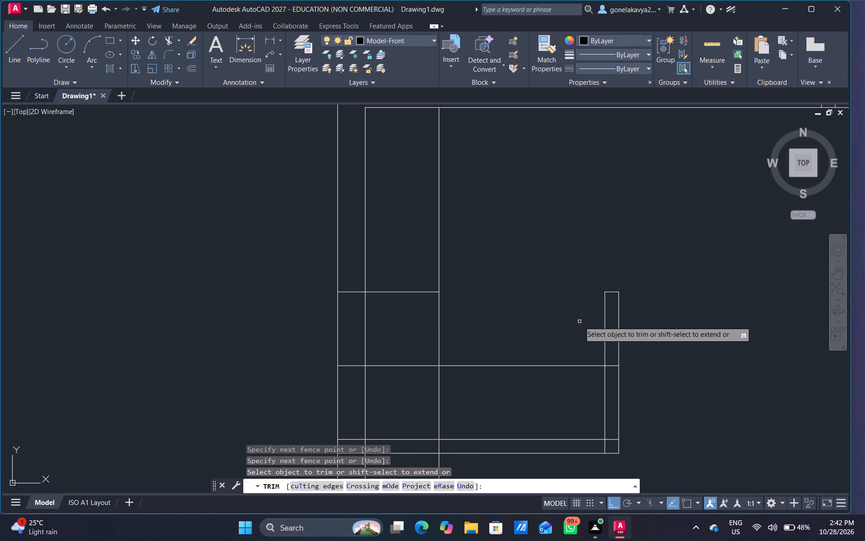
Trim the line crossing the stub partition and the overlapping lines at its corner with the bottom partition.
middle_click_drag(585, 322, 583, 263)
left_click_drag(610, 304, 608, 315)
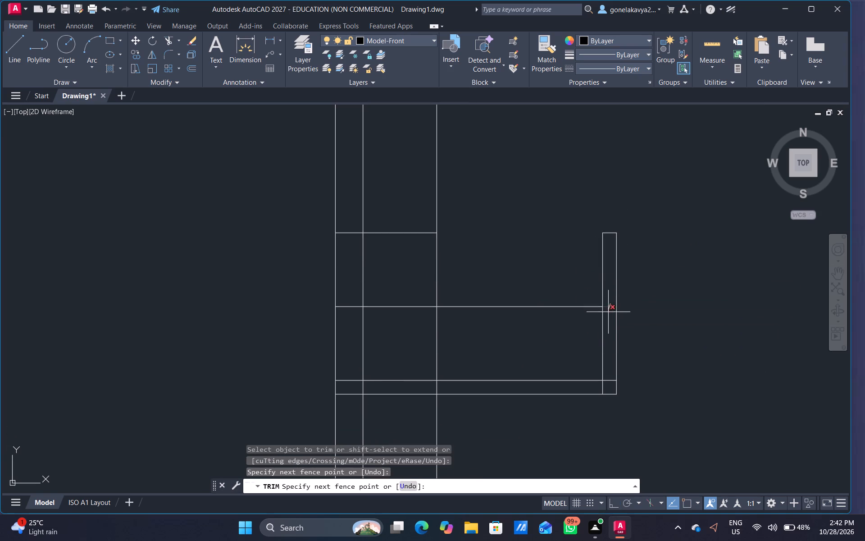
left_click_drag(608, 381, 604, 385)
left_click(603, 385)
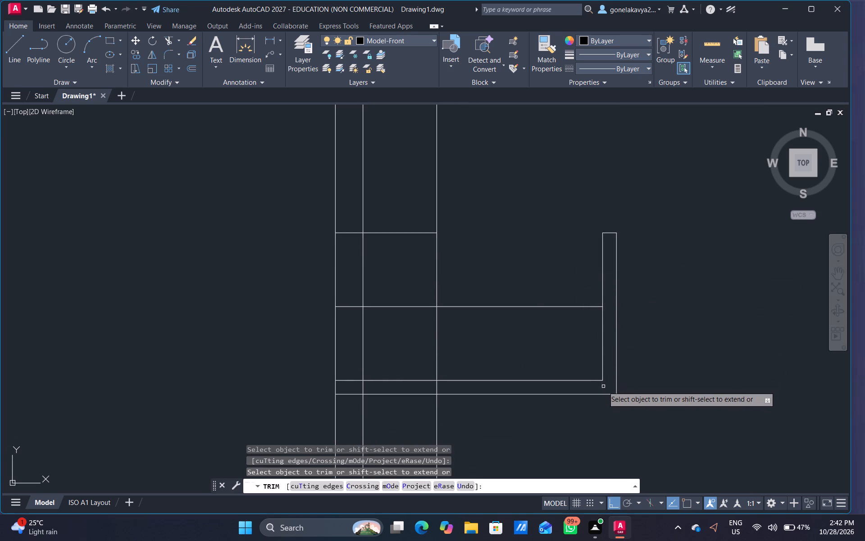
Trim away the vertical offset line below the small room's bottom partition, including the leftover piece above the next short partition.
middle_click_drag(457, 404, 474, 316)
left_click_drag(420, 358, 478, 358)
scroll(494, 365, "down", 2)
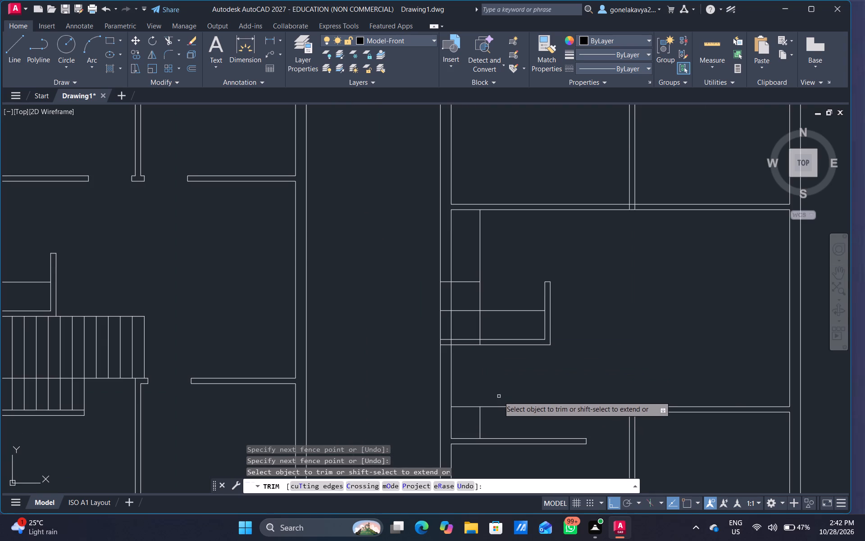
middle_click_drag(496, 388, 485, 356)
scroll(468, 400, "up", 2)
left_click_drag(466, 396, 464, 394)
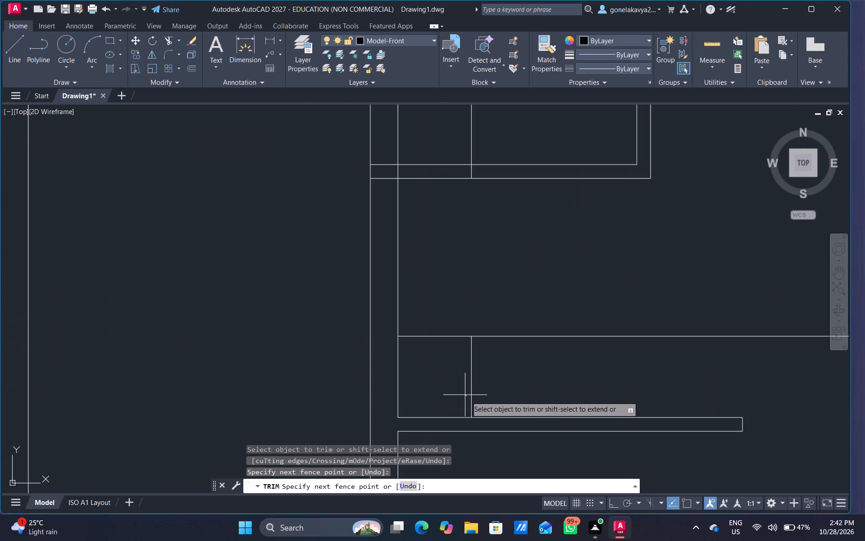
left_click_drag(464, 394, 480, 376)
Trim the junction of the small room's bottom partition with the left exterior wall so the two join openly.
middle_click_drag(479, 256, 495, 366)
scroll(391, 298, "up", 1)
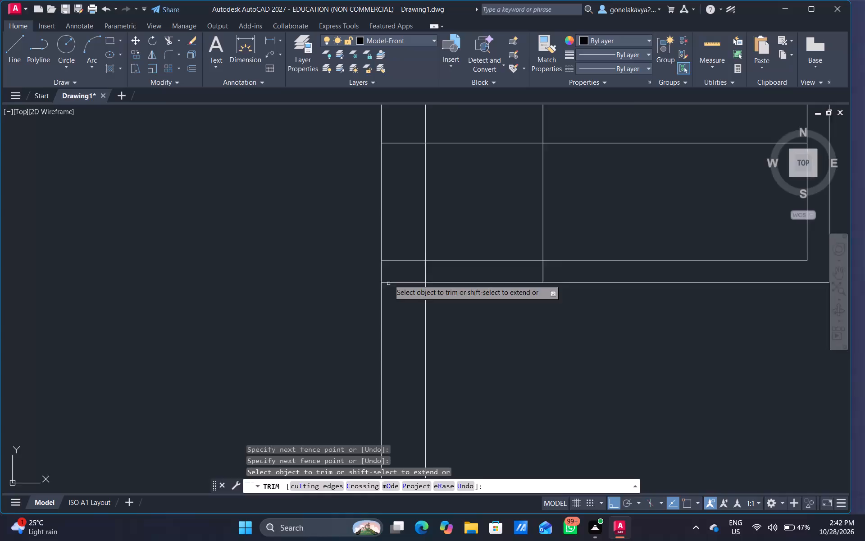
scroll(389, 279, "up", 1)
left_click_drag(410, 235, 469, 269)
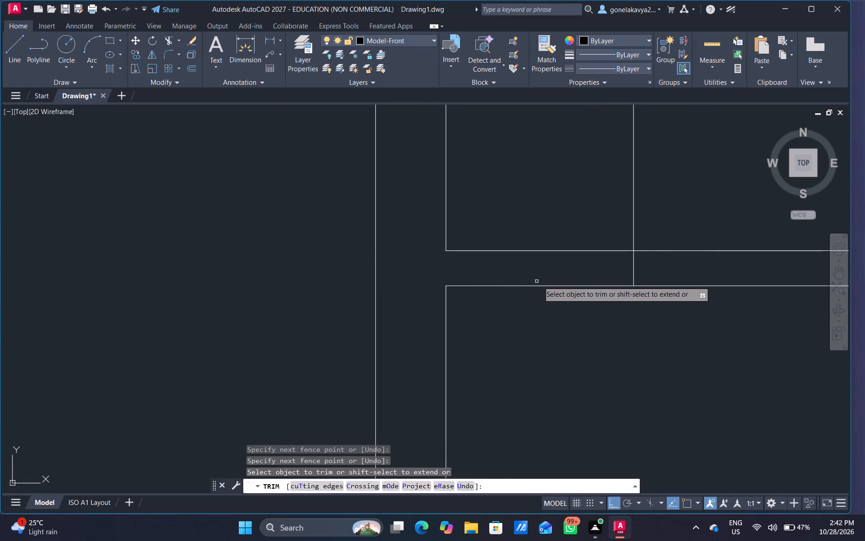
Trim the excess offset lines inside the small room to leave an L-shaped counter outline.
scroll(539, 282, "down", 3)
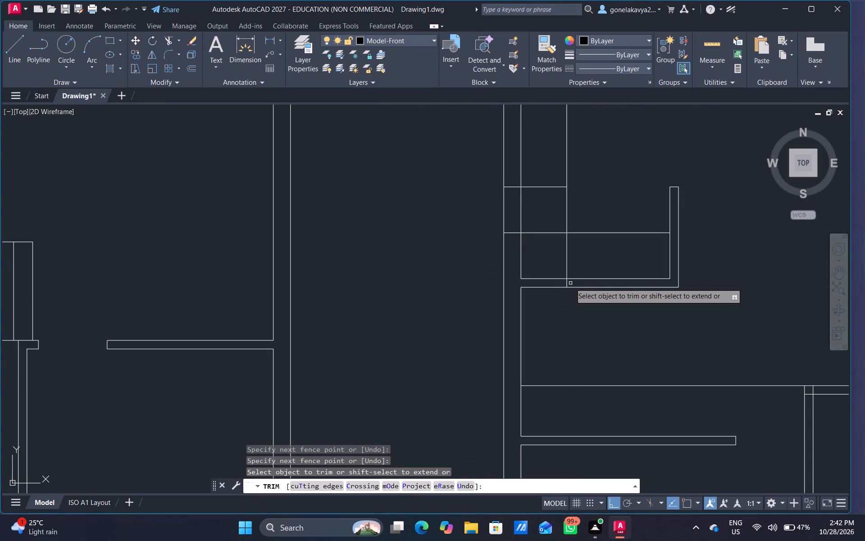
left_click(566, 282)
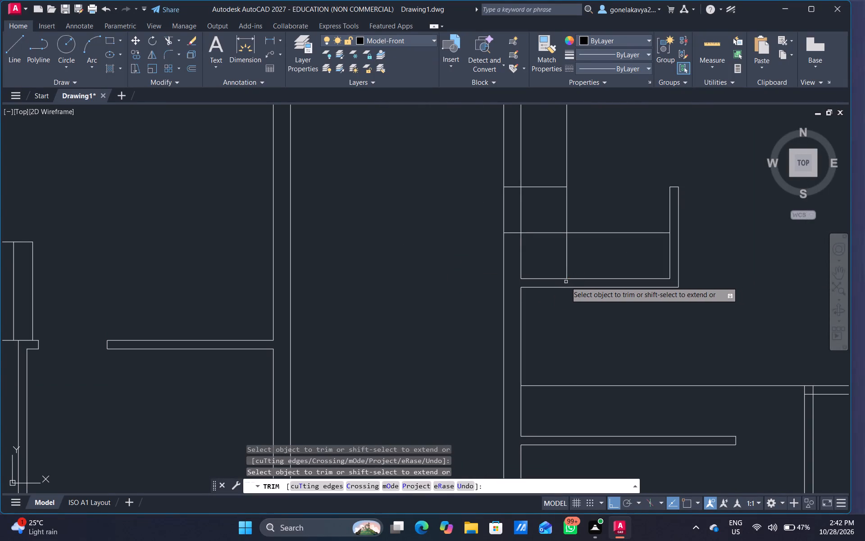
left_click_drag(541, 225, 582, 249)
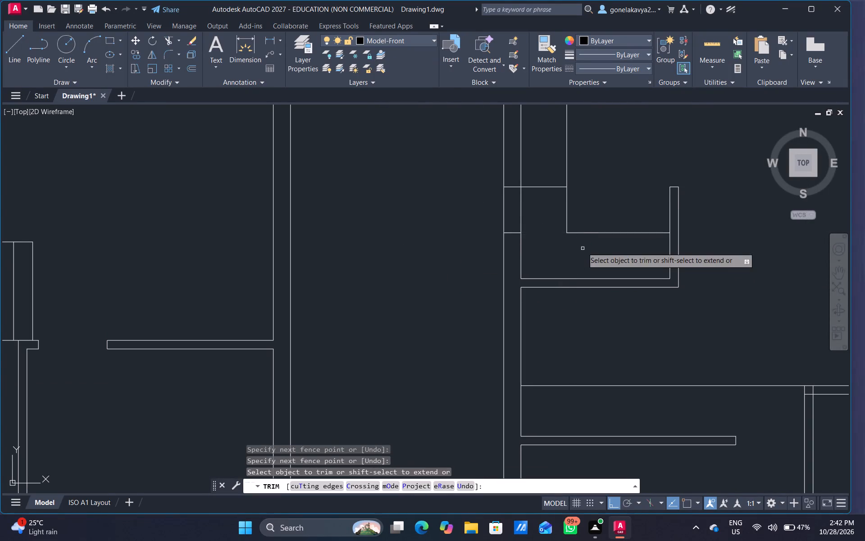
middle_click_drag(585, 189, 583, 270)
left_click_drag(545, 245, 544, 266)
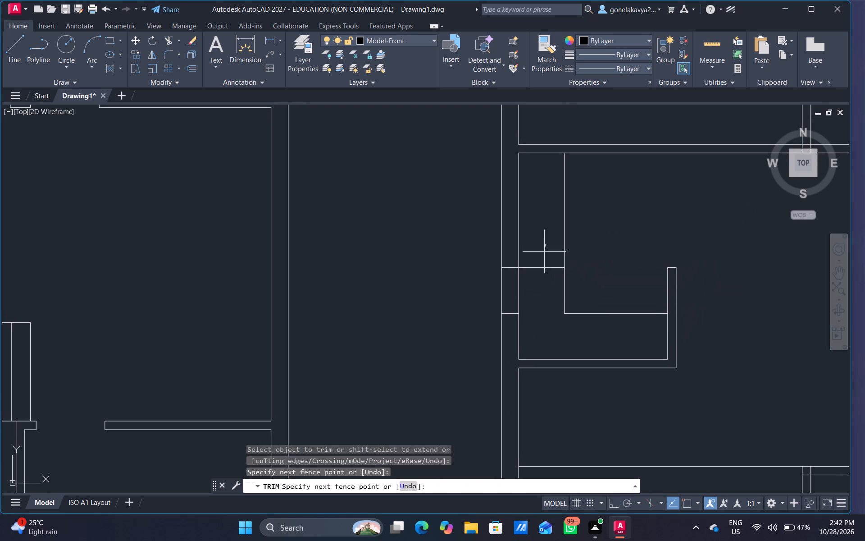
left_click_drag(544, 266, 542, 313)
Remove the two leftover offset line stubs crossing the left exterior wall beside the counter.
scroll(503, 312, "up", 2)
left_click_drag(502, 300, 512, 333)
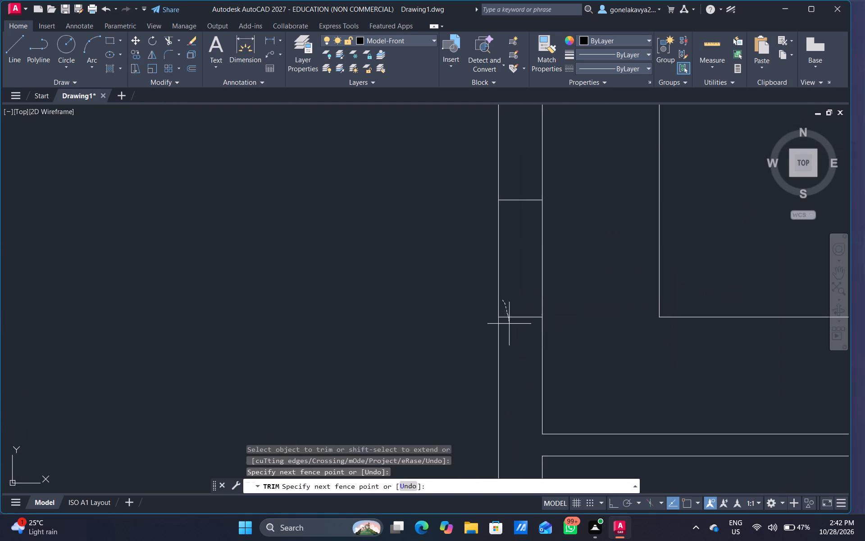
left_click_drag(512, 333, 513, 336)
left_click_drag(533, 220, 519, 169)
scroll(530, 204, "down", 4)
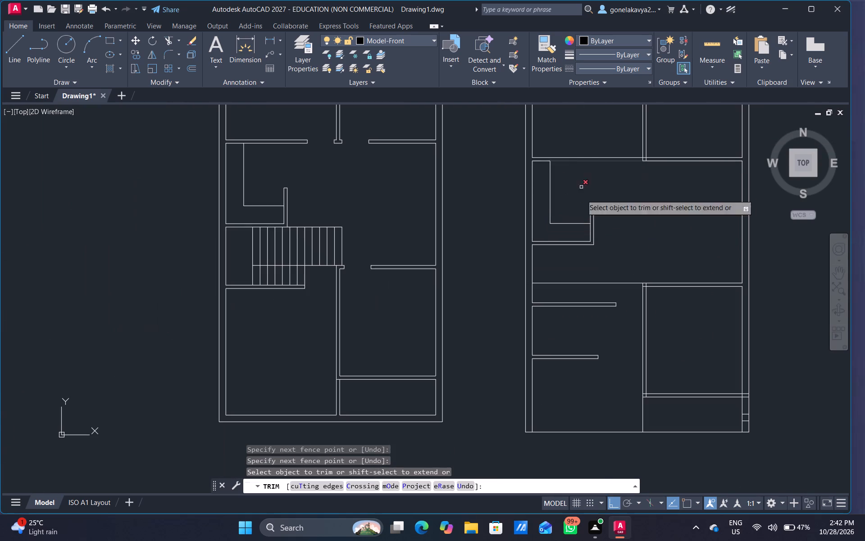
Remove the two short lines crossing the right exterior wall near the second plan's lower-right corner.
middle_click_drag(605, 249, 582, 215)
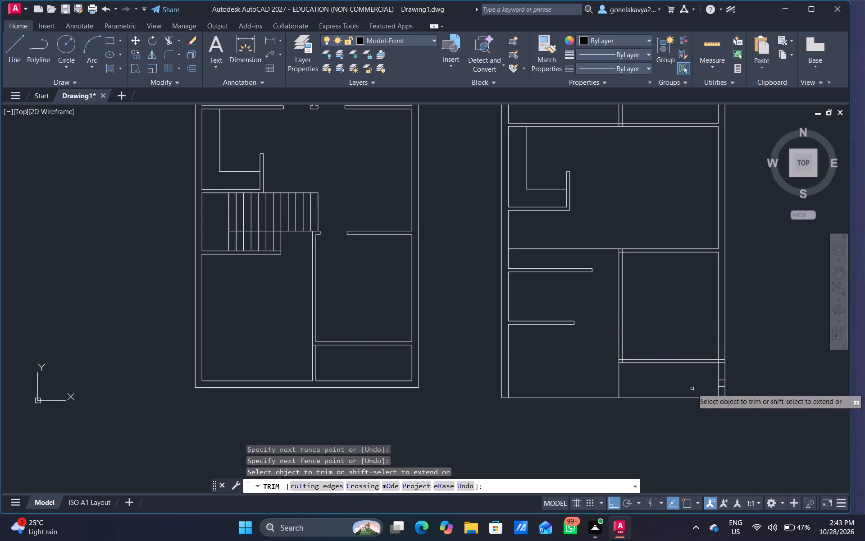
middle_click_drag(693, 388, 604, 356)
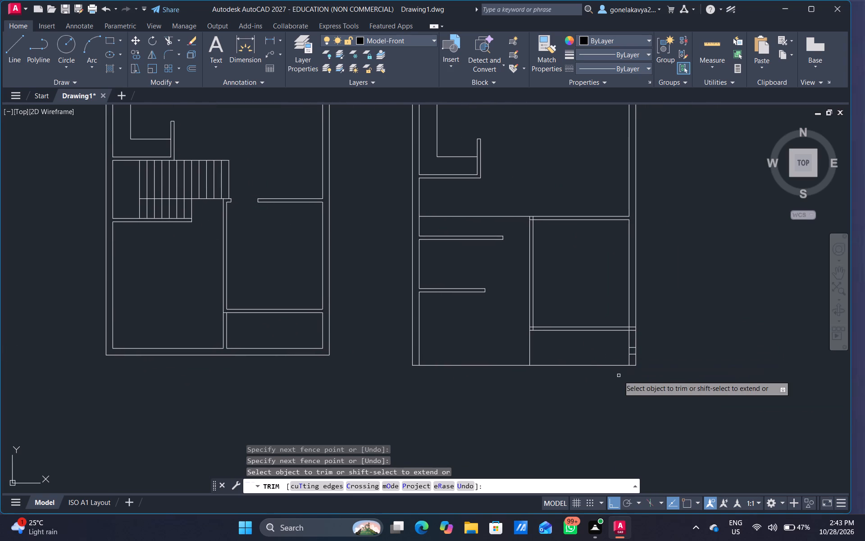
scroll(609, 359, "up", 3)
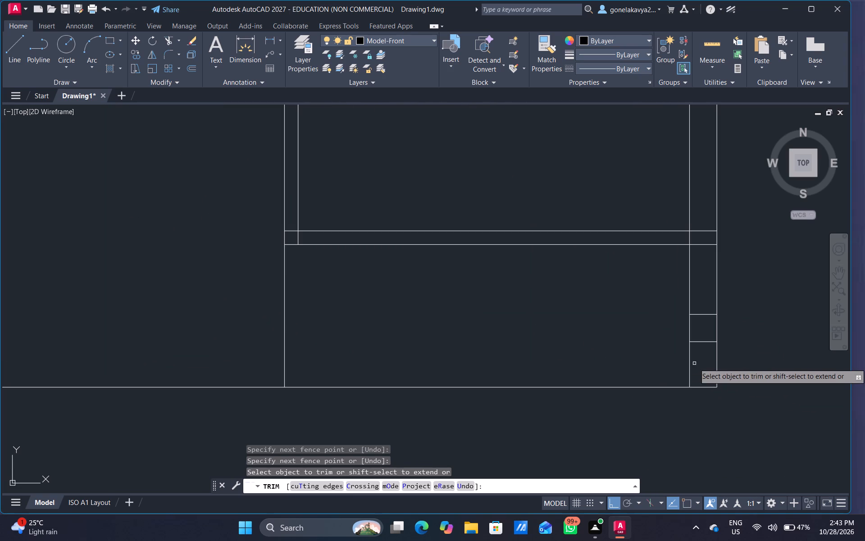
left_click_drag(711, 350, 704, 291)
Trim the junction of the lowest right-hand horizontal partition with the right exterior wall so the two join openly.
scroll(705, 258, "up", 2)
left_click_drag(703, 249, 699, 226)
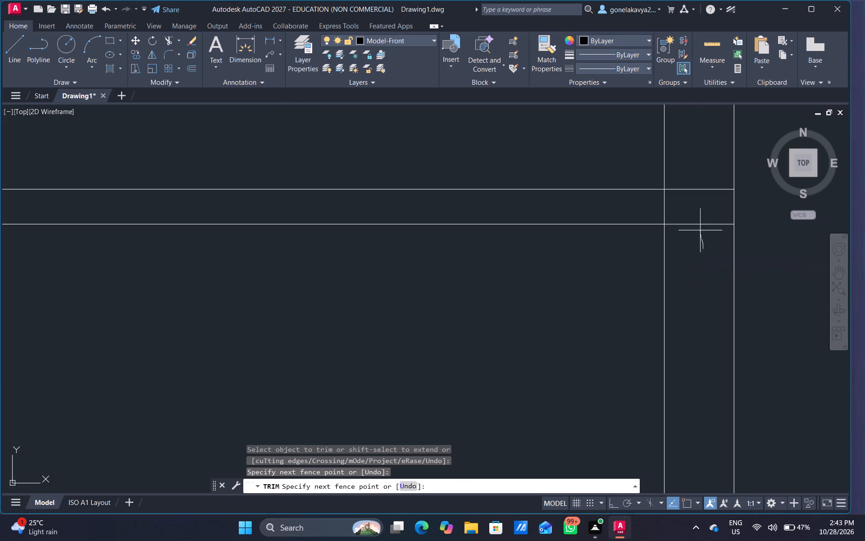
left_click_drag(699, 226, 692, 157)
left_click_drag(684, 199, 641, 210)
scroll(603, 243, "down", 3)
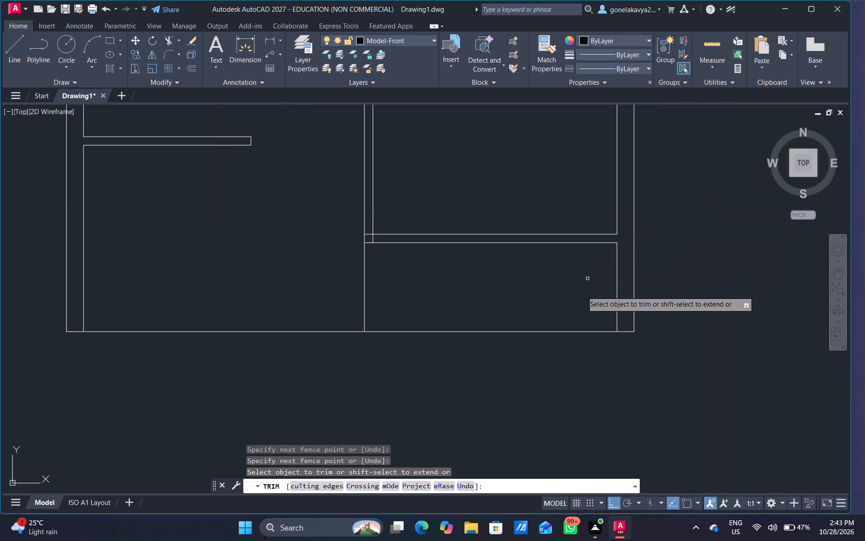
Trim the overlapping lines where the lower vertical partition meets the lowest right-hand horizontal partition.
middle_click_drag(557, 300, 608, 334)
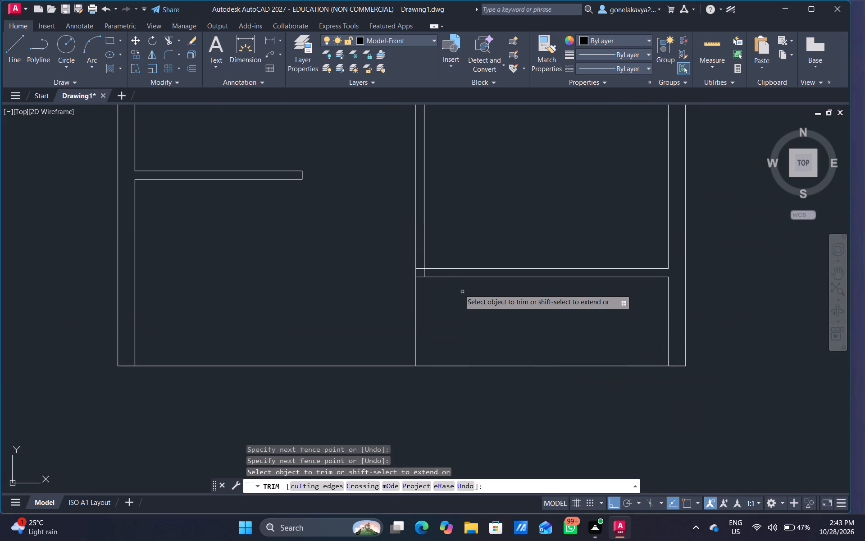
scroll(449, 281, "up", 3)
middle_click_drag(448, 280, 554, 381)
scroll(443, 337, "up", 2)
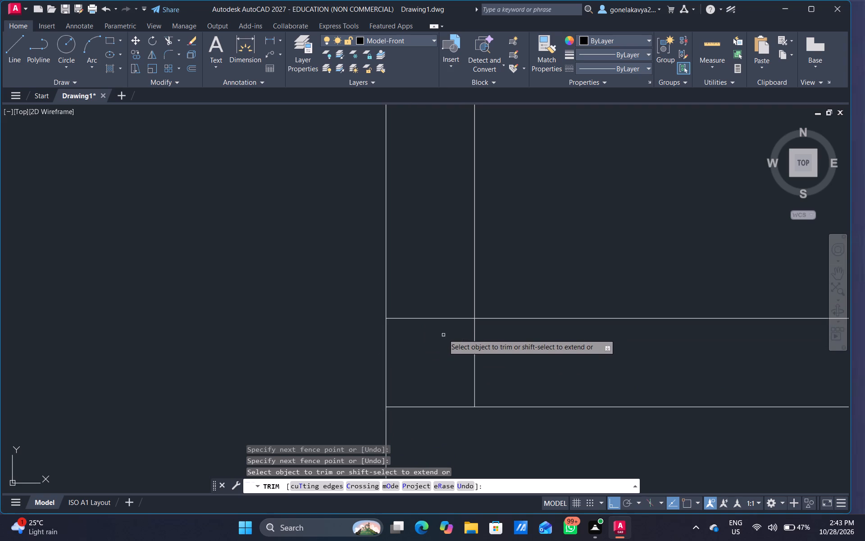
left_click_drag(434, 304, 505, 376)
scroll(562, 382, "down", 4)
middle_click_drag(608, 415, 608, 416)
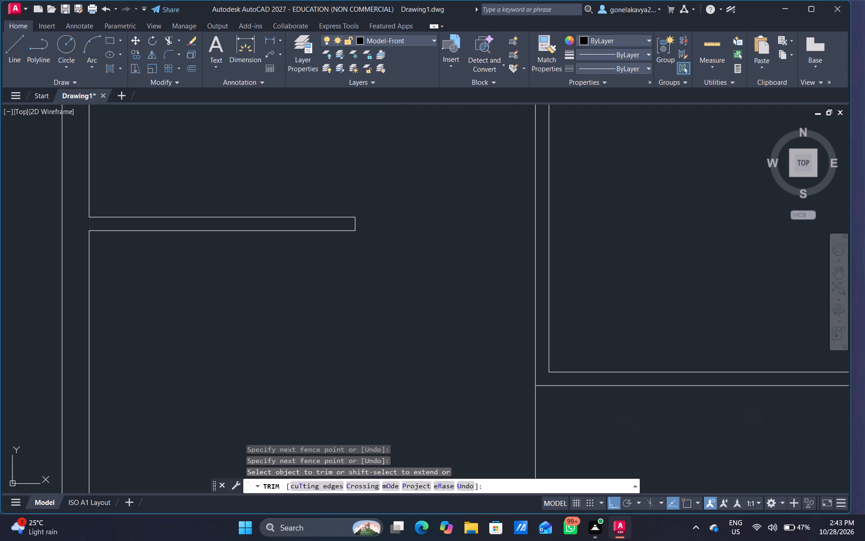
middle_click_drag(608, 416, 542, 287)
scroll(542, 287, "down", 2)
middle_click_drag(542, 320, 542, 310)
scroll(542, 319, "up", 1)
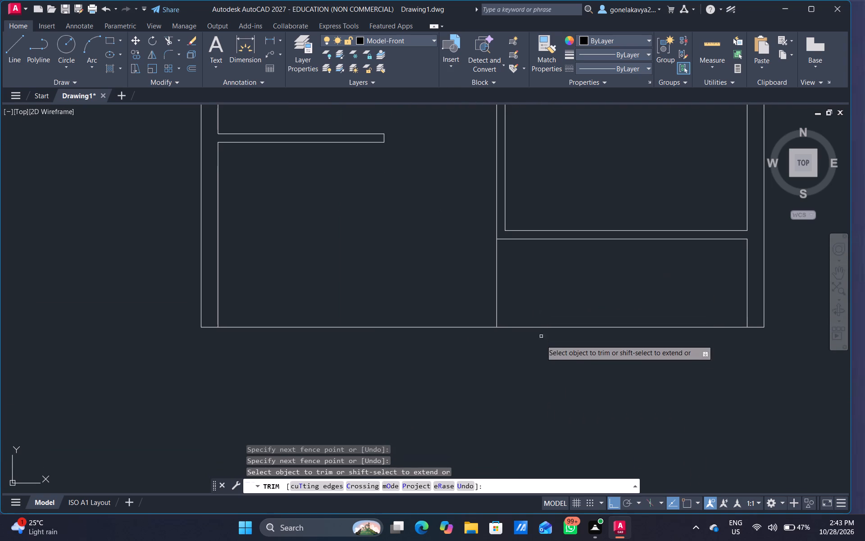
key("Escape")
Offset the second plan's bottom exterior wall line 2" inward.
key("o")
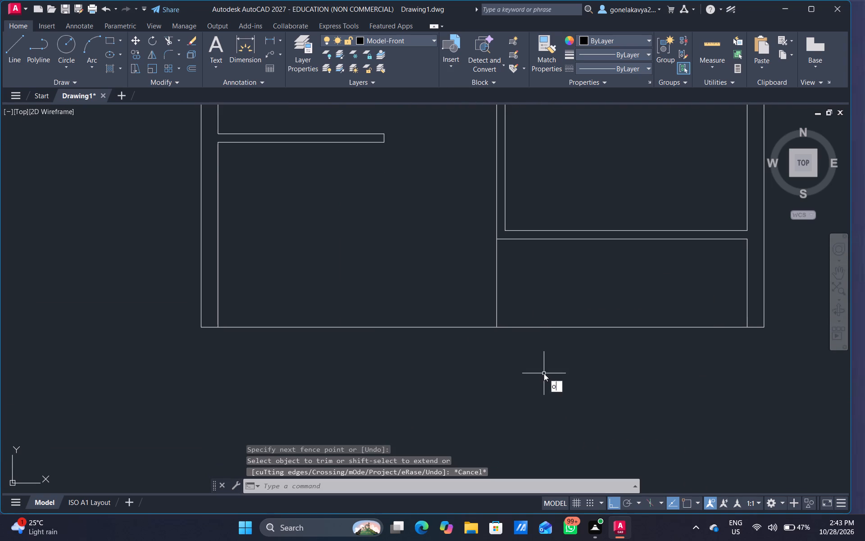
key("Return")
left_click_drag(546, 373, 536, 345)
left_click(546, 291)
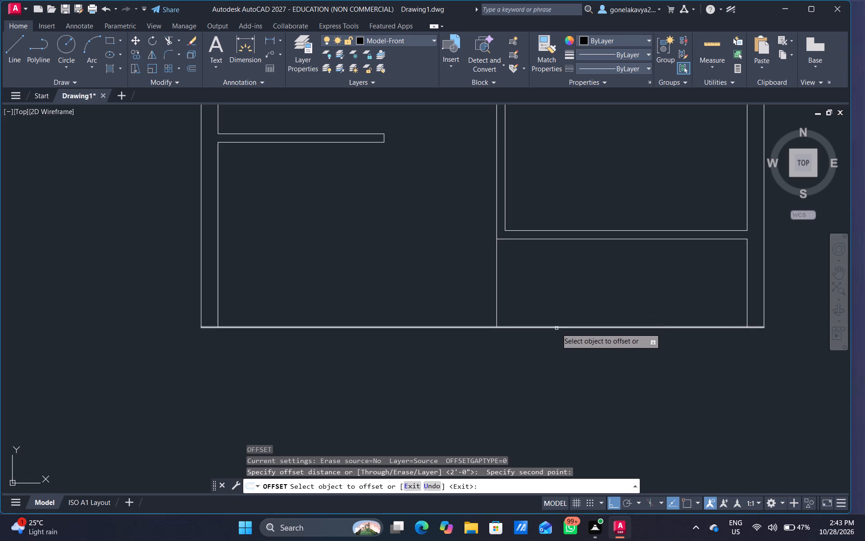
left_click(560, 327)
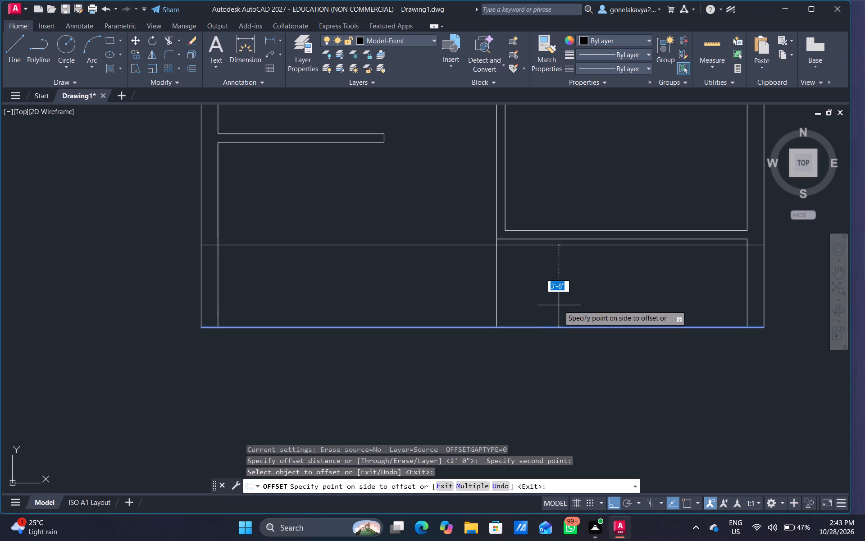
type("2\"")
key("Return")
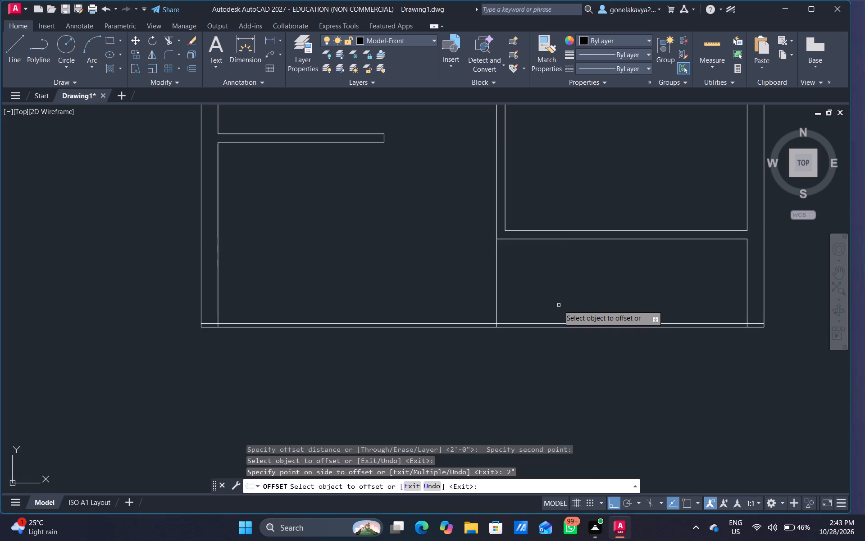
scroll(583, 312, "down", 1)
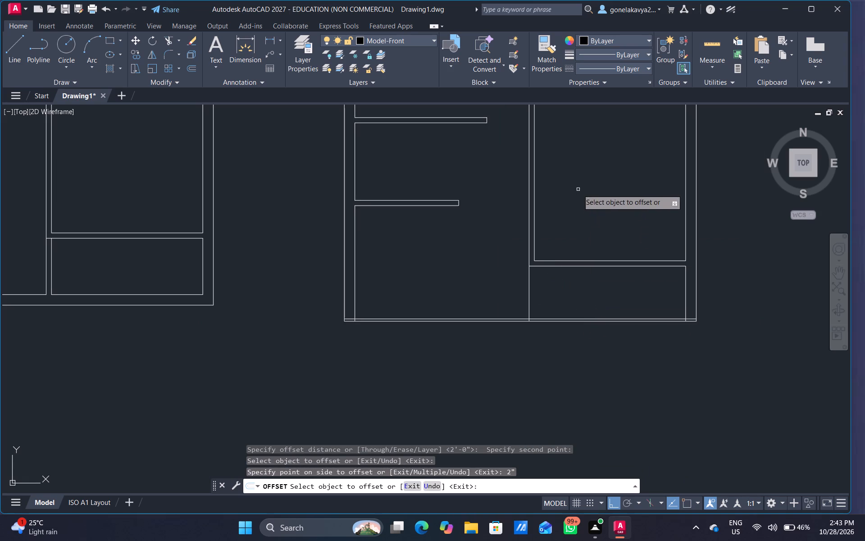
middle_click_drag(582, 192, 604, 352)
middle_click_drag(455, 219, 482, 245)
key("Escape")
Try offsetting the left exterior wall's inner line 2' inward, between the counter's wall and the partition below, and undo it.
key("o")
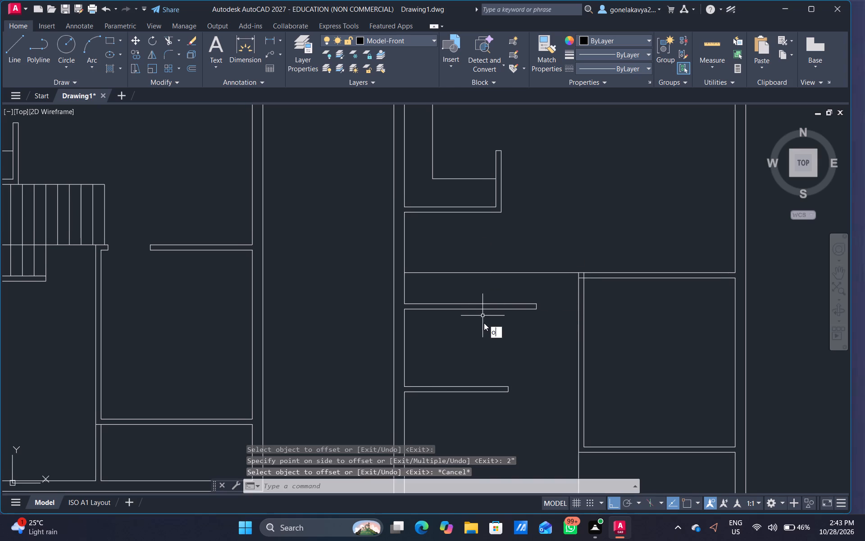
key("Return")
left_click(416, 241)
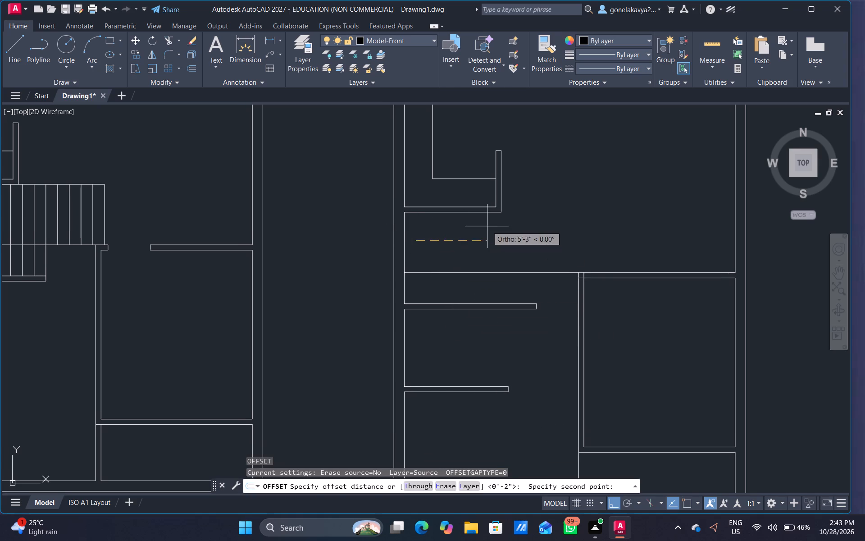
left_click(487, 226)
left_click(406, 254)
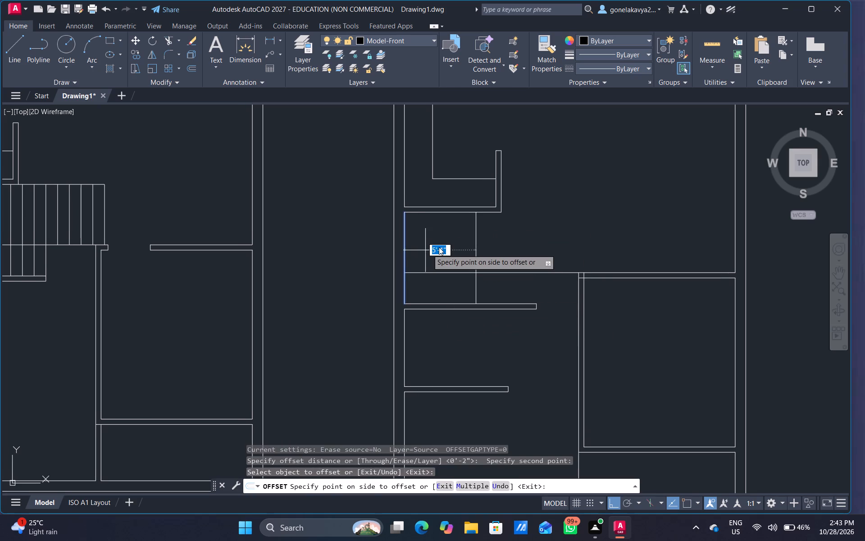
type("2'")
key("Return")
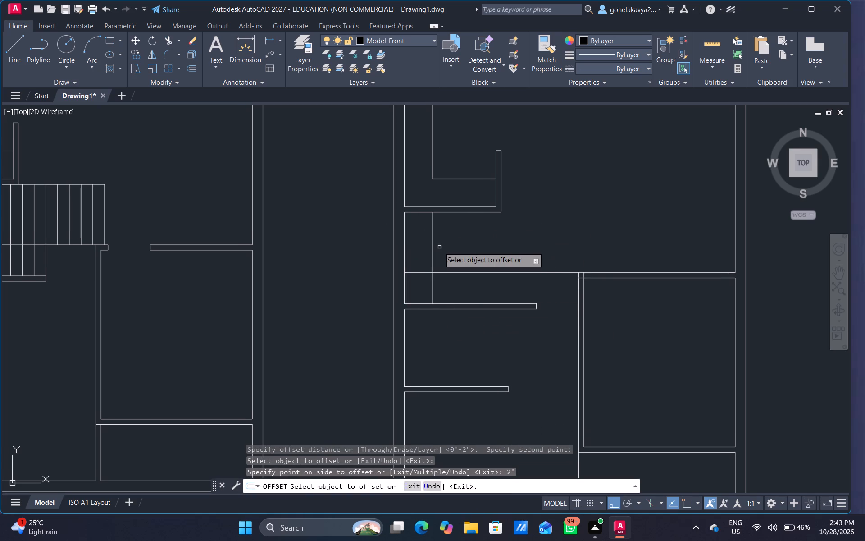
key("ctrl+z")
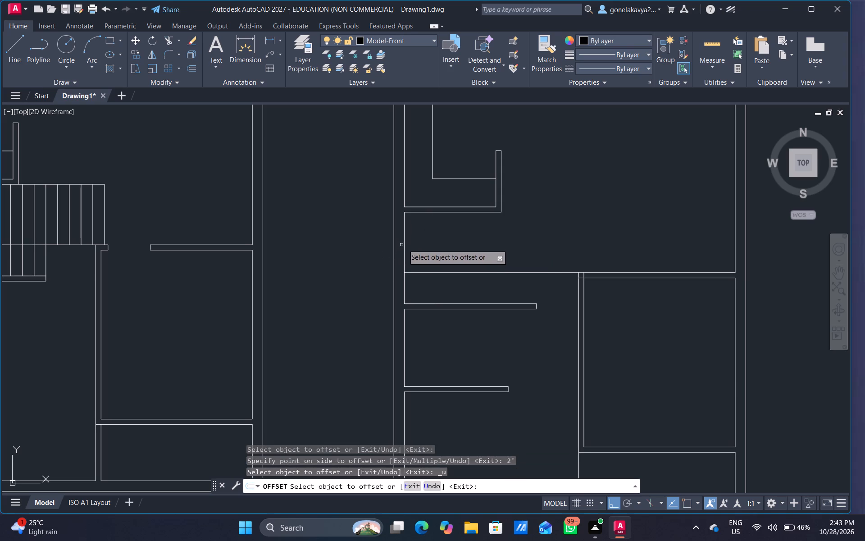
Offset the left exterior wall's inner line 3' inward between the counter's wall and the partition below for the first stair line.
left_click(404, 243)
type("3'")
key("Return")
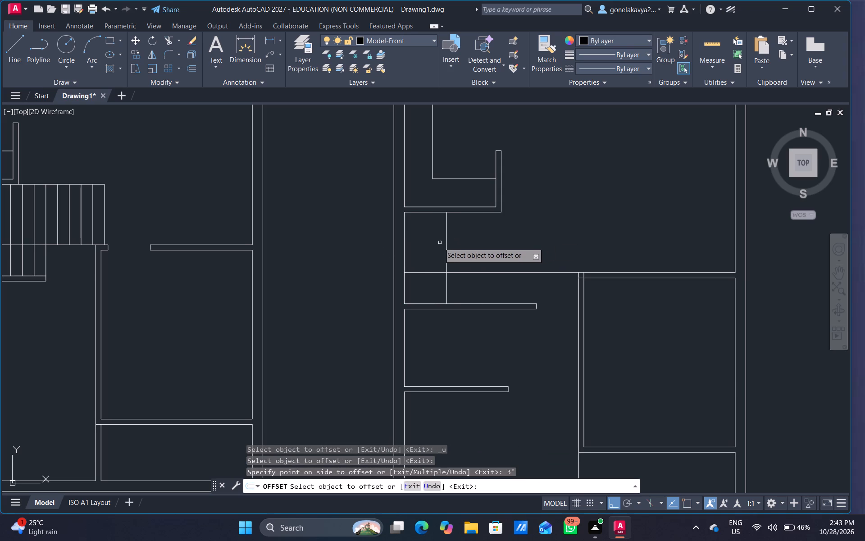
Add four more stair tread lines at 10" spacing, each offset rightward from the previous one, starting from the first stair line.
left_click(446, 247)
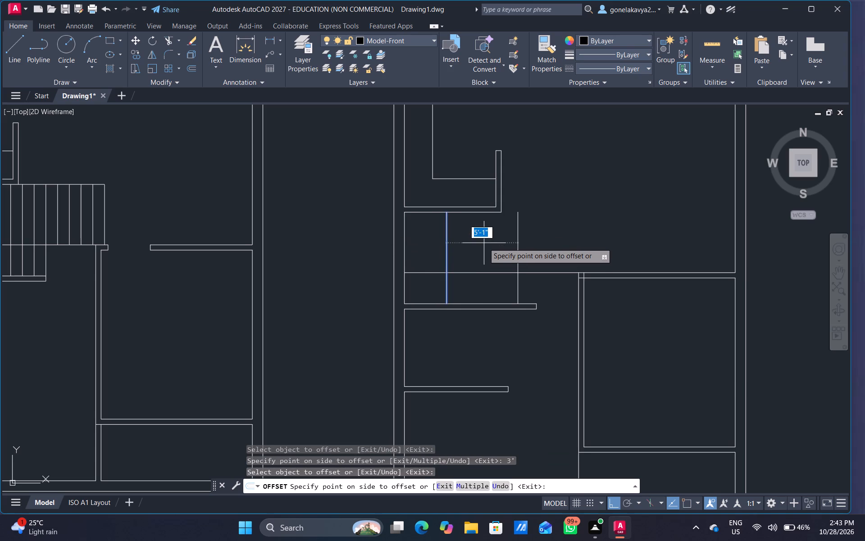
type("10\"")
key("Return")
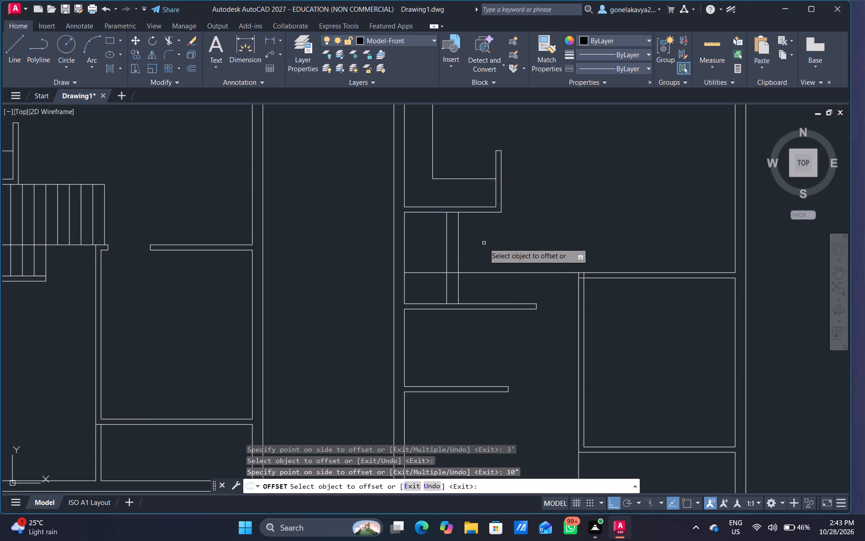
left_click(459, 244)
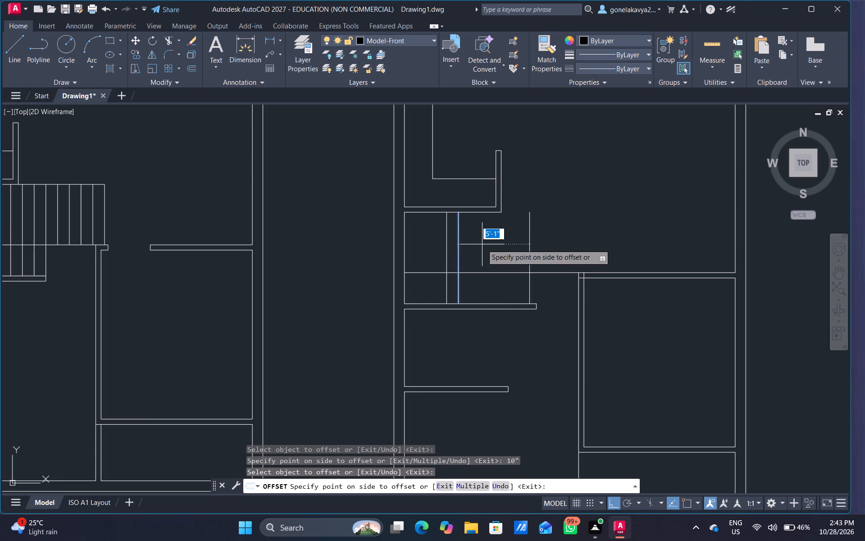
type("10\"")
key("Return")
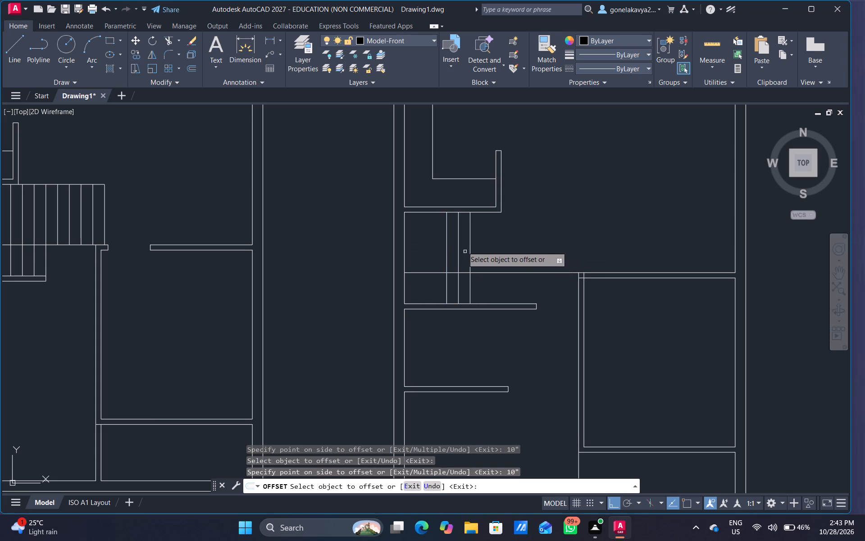
left_click(470, 251)
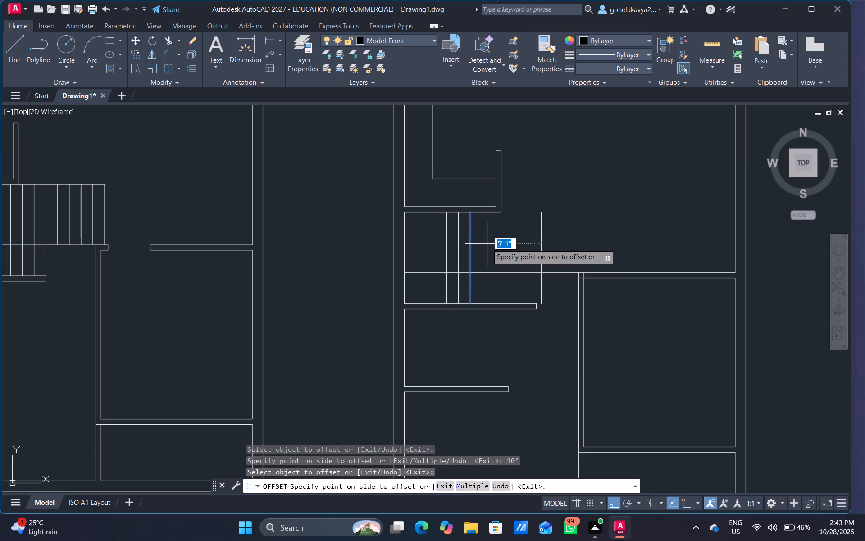
type("10\"")
key("Return")
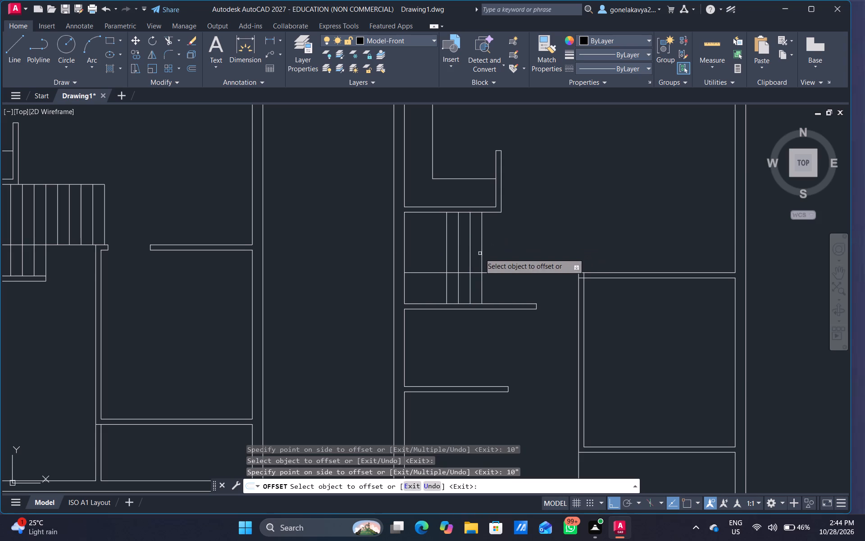
left_click(482, 243)
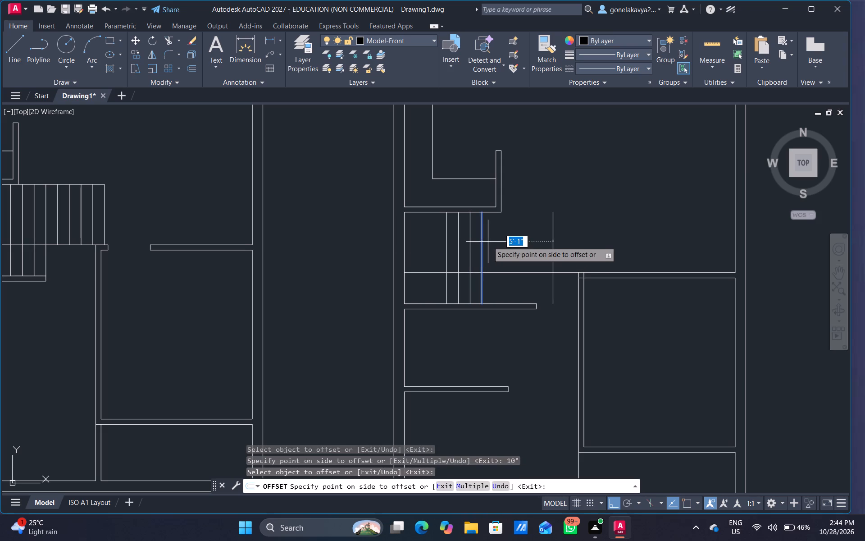
type("210")
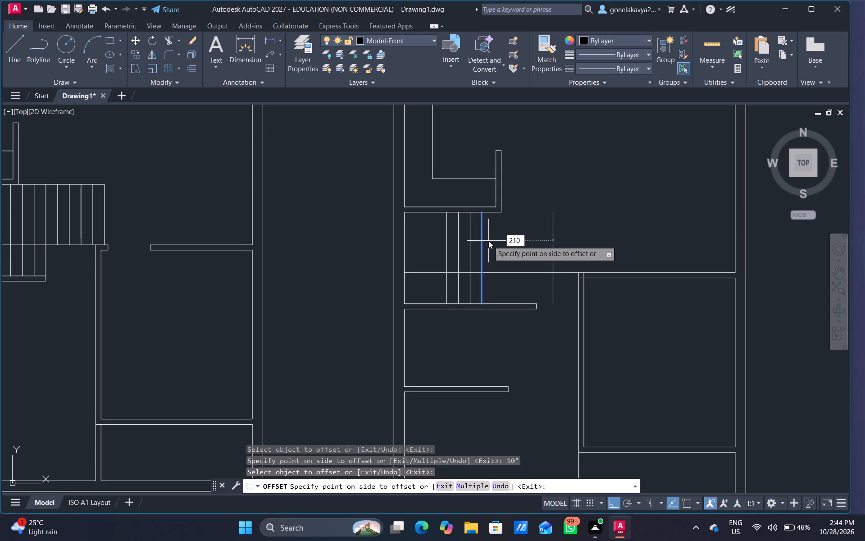
key("BackSpace")
key("BackSpace")
key("BackSpace")
type("10\"")
key("Return")
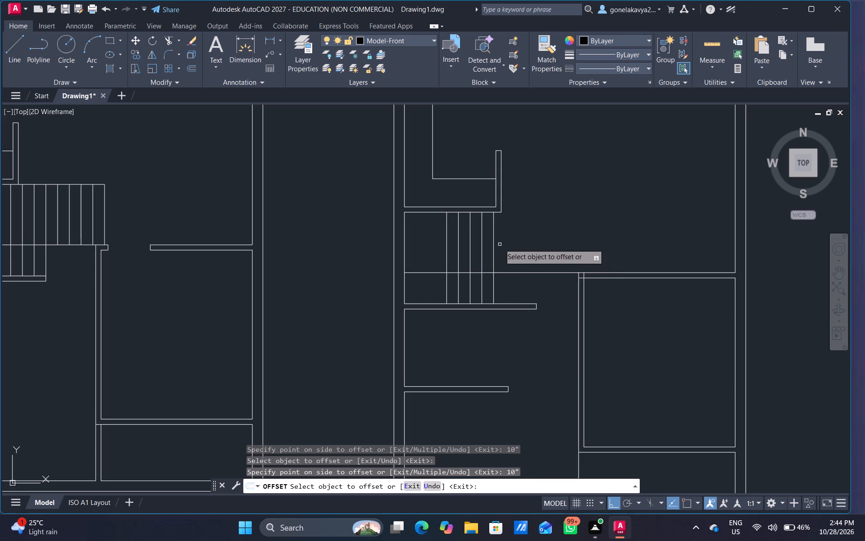
Continue the stair flight rightward with four more tread lines, each offset 10" from the last.
left_click(495, 241)
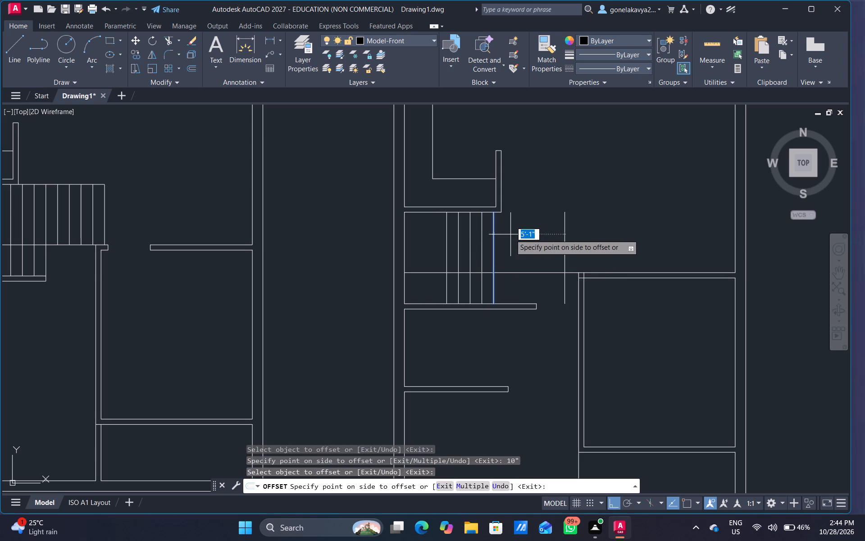
type("10\"")
key("Return")
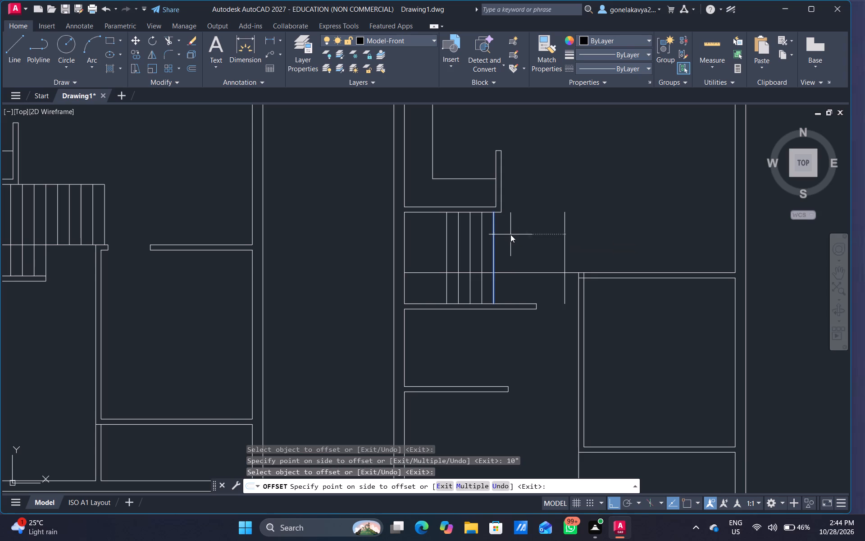
left_click(506, 257)
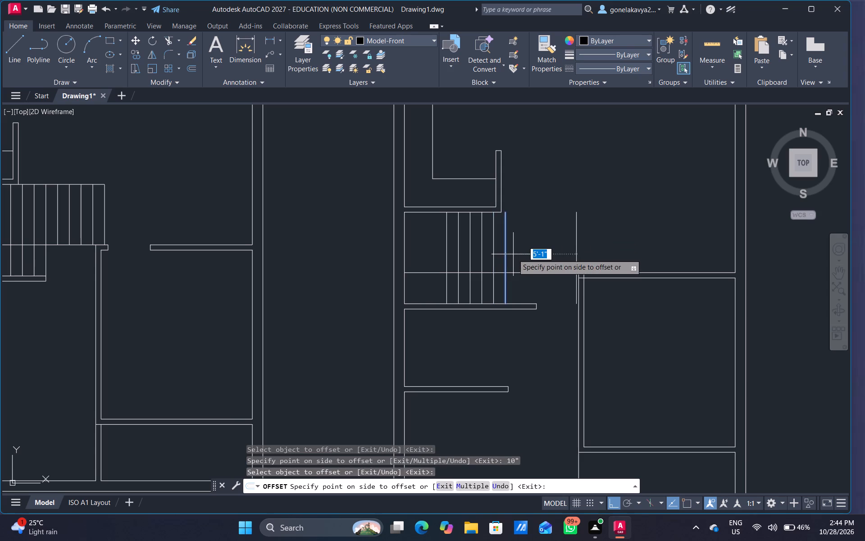
type("10\"")
key("Return")
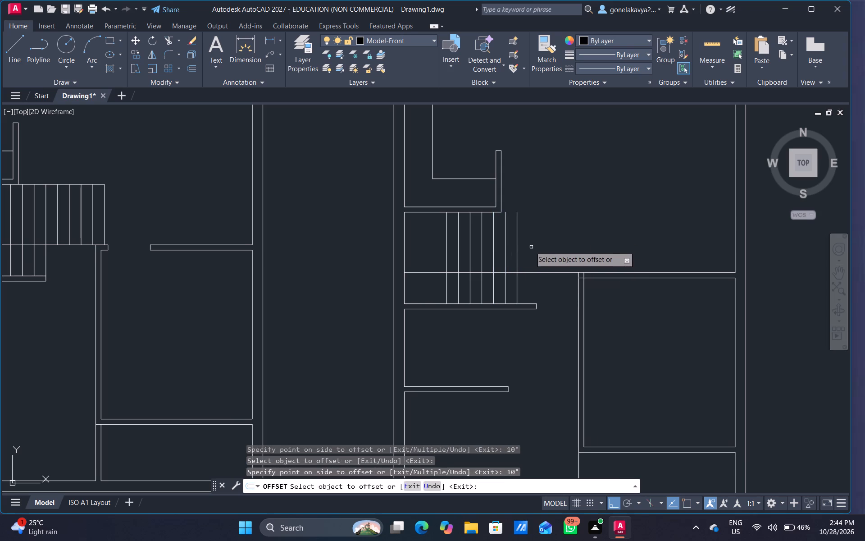
left_click(519, 242)
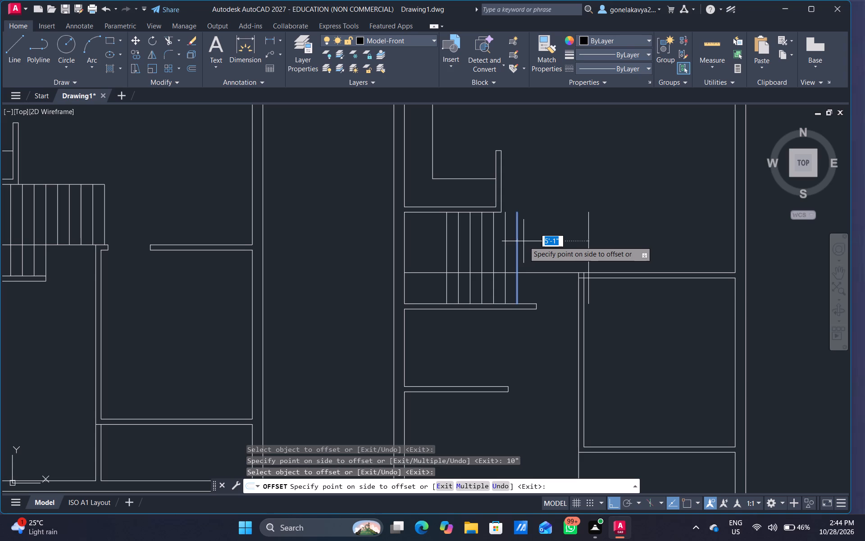
type("10\"")
key("Return")
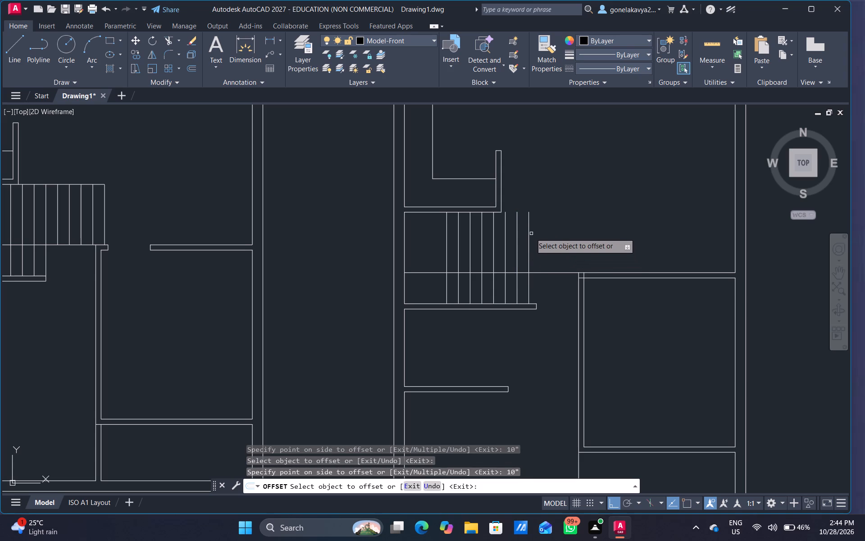
left_click(530, 229)
type("10\"")
key("Return")
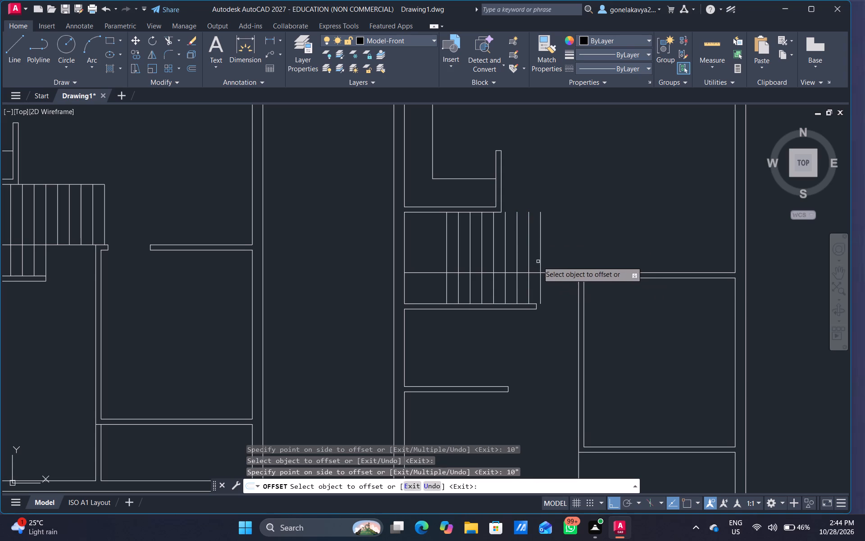
Extend the stair flight with another four tread lines at 10" offsets, reaching past the vertical partition.
left_click(540, 251)
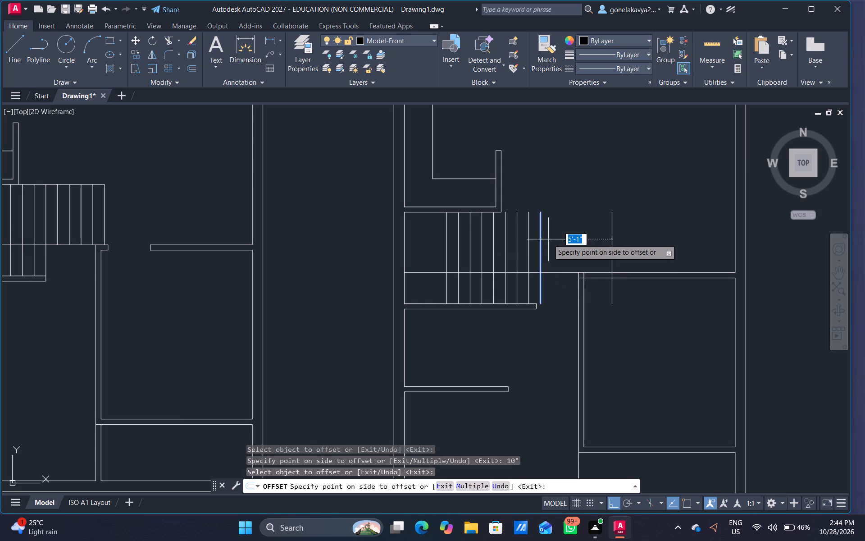
type("10\"")
key("Return")
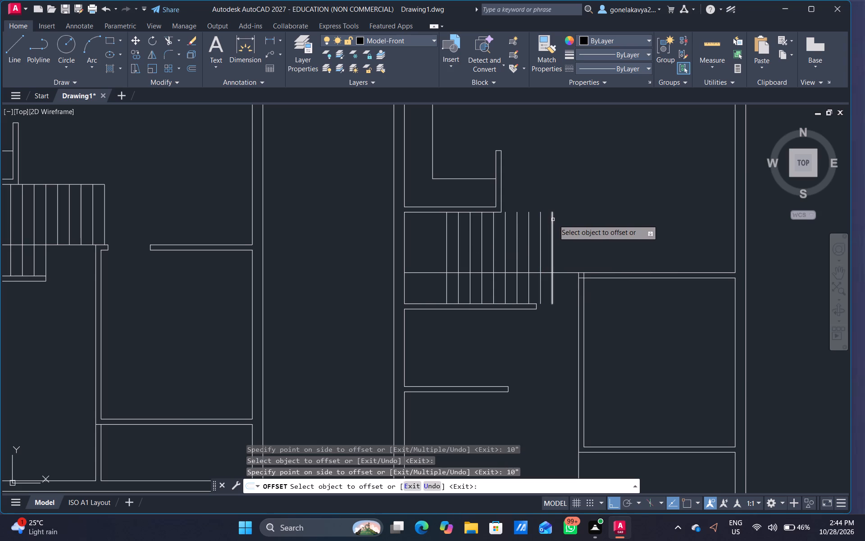
left_click(554, 218)
left_click(554, 216)
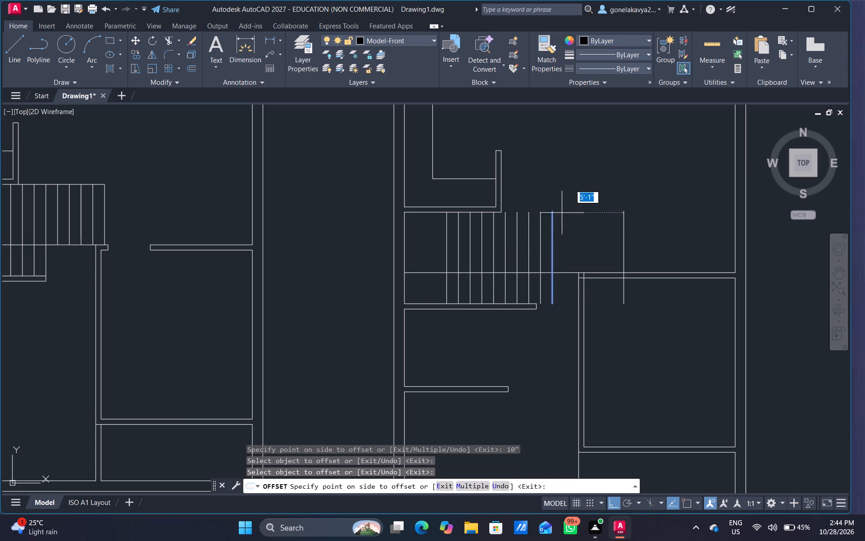
type("10\"")
key("Return")
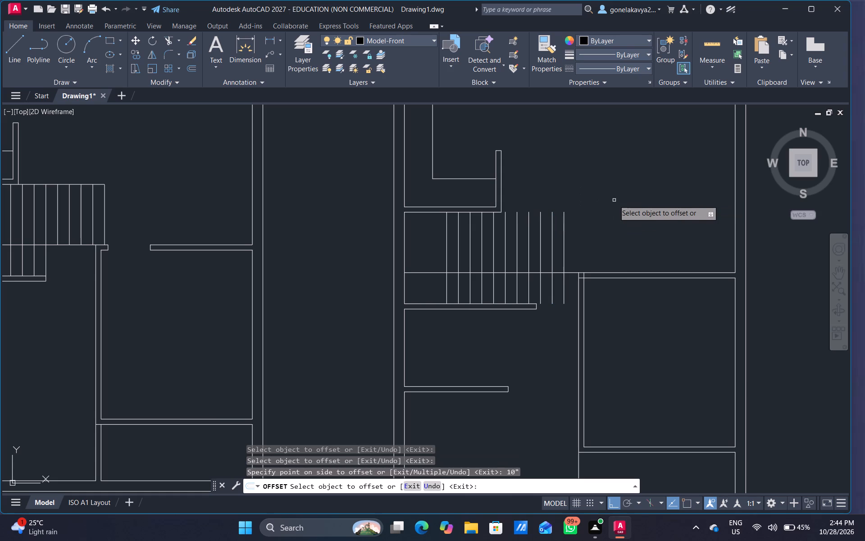
left_click(566, 232)
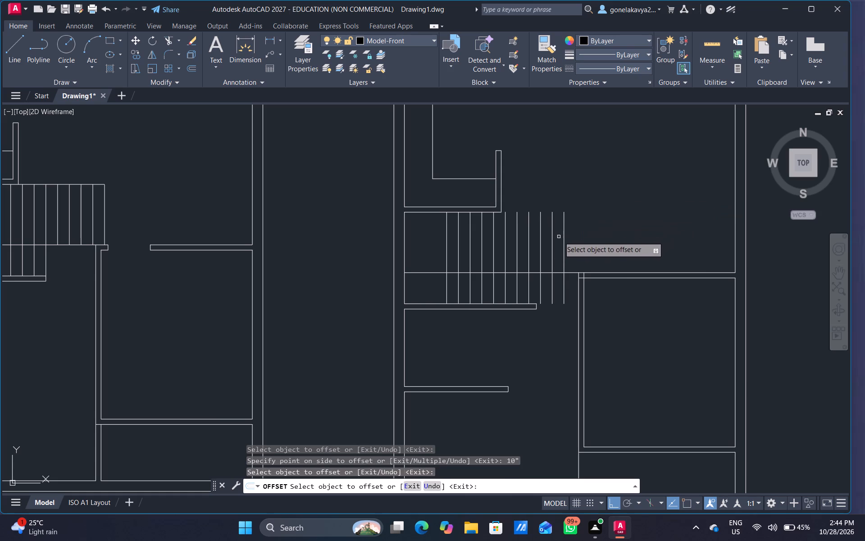
left_click(565, 234)
type("10\"")
key("Return")
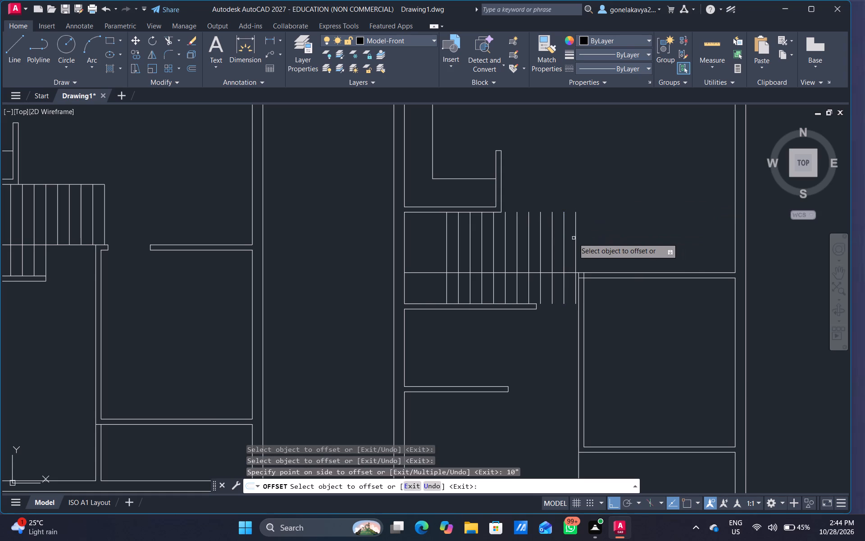
left_click(577, 242)
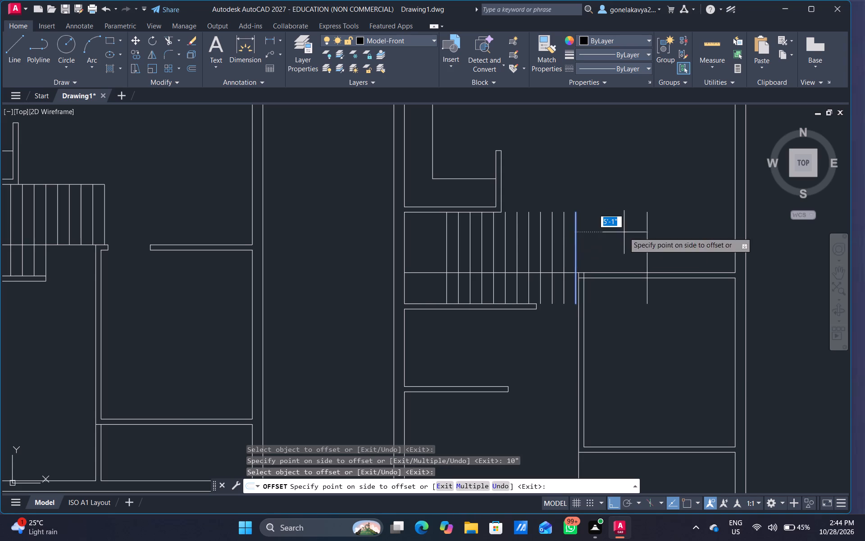
type("10\"")
key("Return")
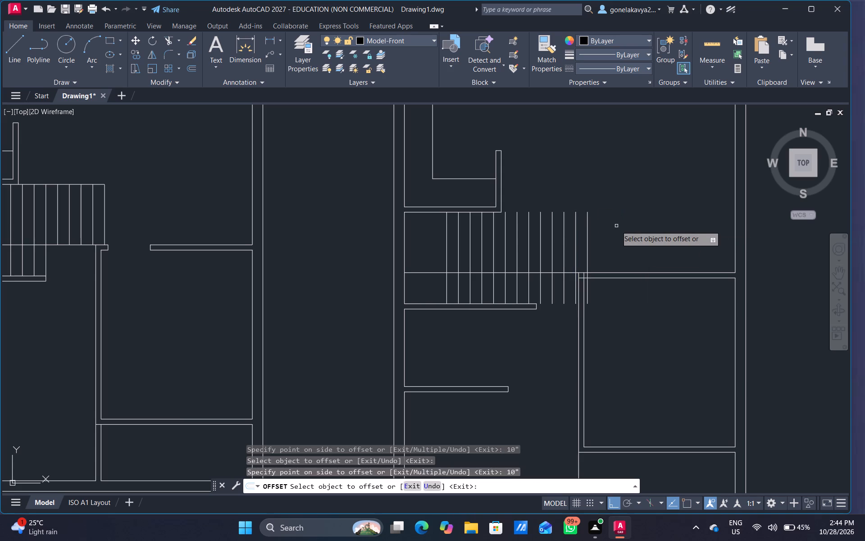
Extend the staircase's upper edge line rightward across all the tread lines, ending at the last tread.
key("Escape")
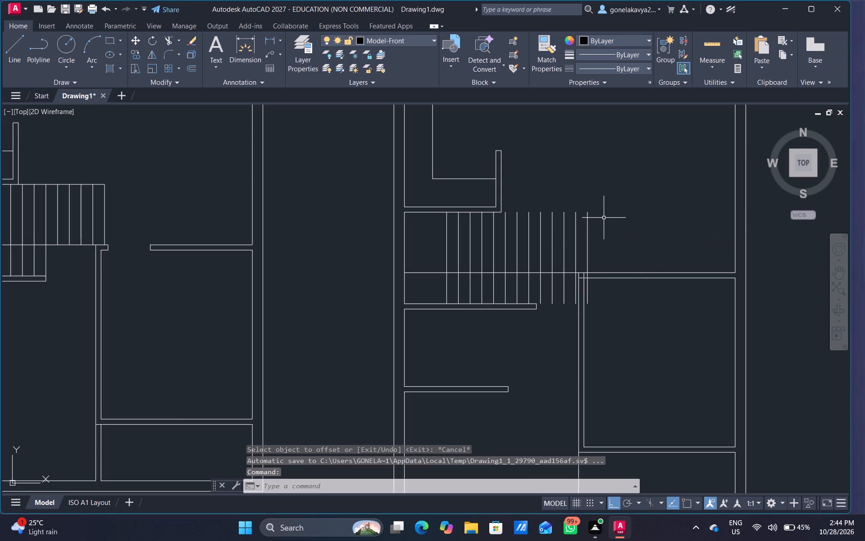
key("e")
key("x")
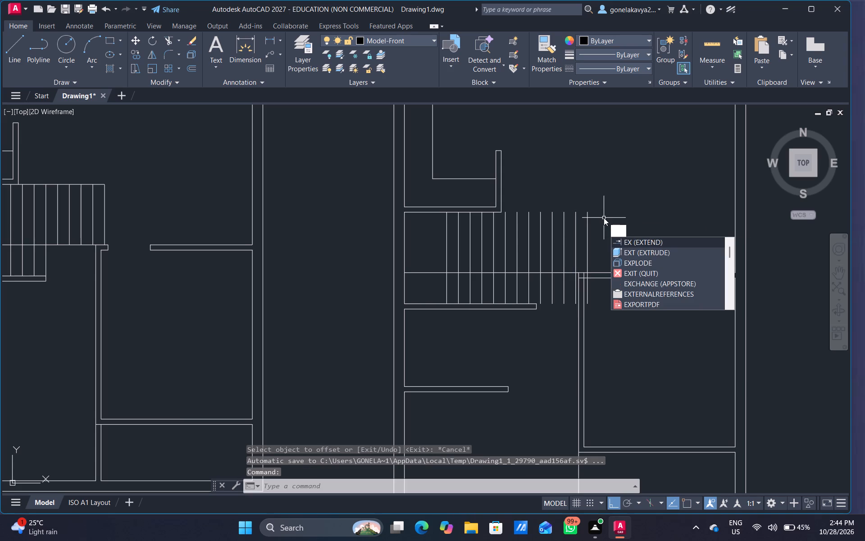
key("space")
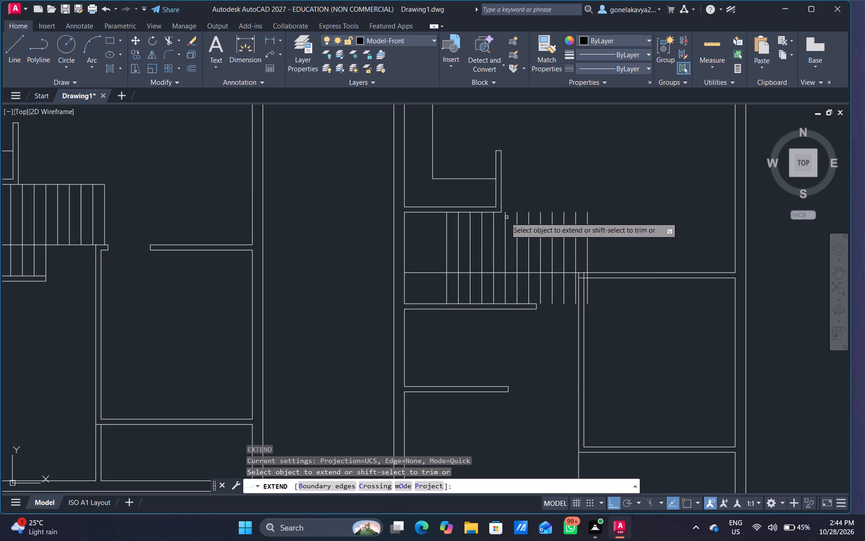
left_click(498, 211)
left_click_drag(498, 211, 499, 218)
left_click(500, 213)
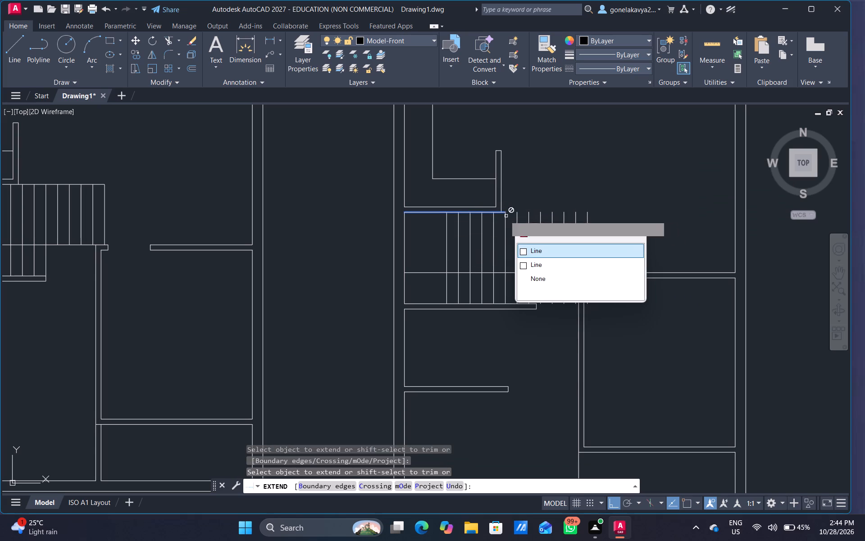
left_click_drag(501, 214, 500, 208)
left_click_drag(521, 216, 520, 210)
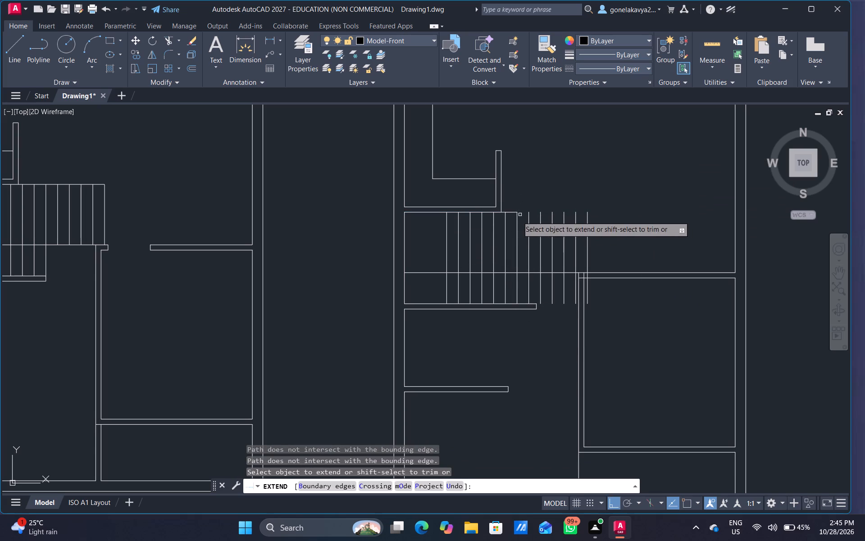
left_click_drag(514, 221, 518, 174)
left_click_drag(521, 219, 519, 214)
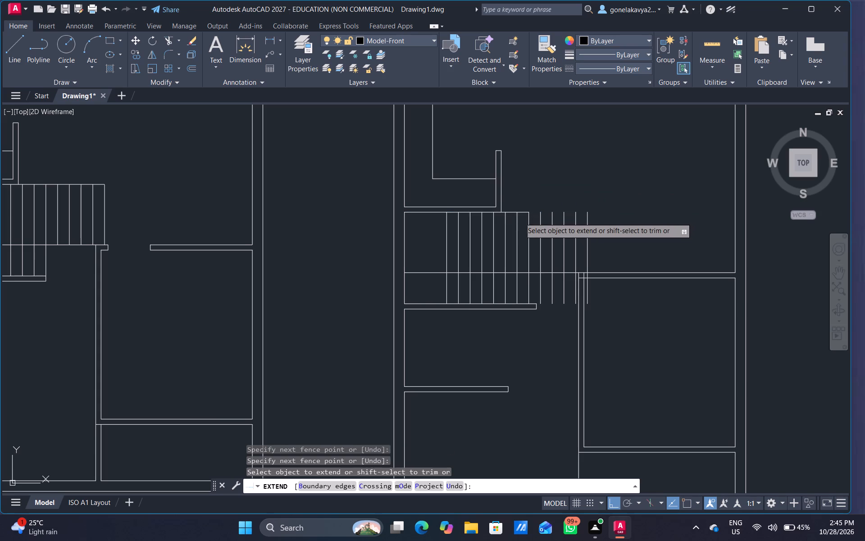
left_click_drag(519, 214, 520, 186)
left_click_drag(531, 229, 544, 175)
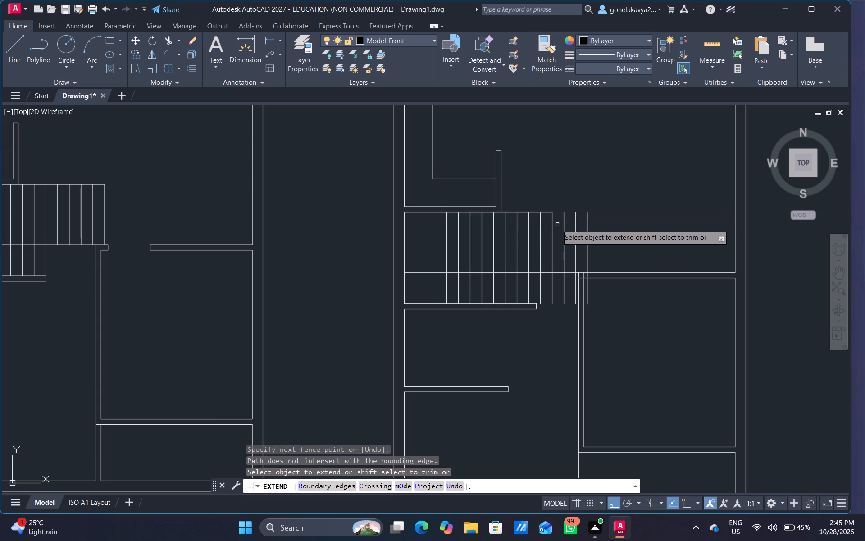
left_click_drag(555, 225, 547, 164)
left_click_drag(560, 231, 550, 170)
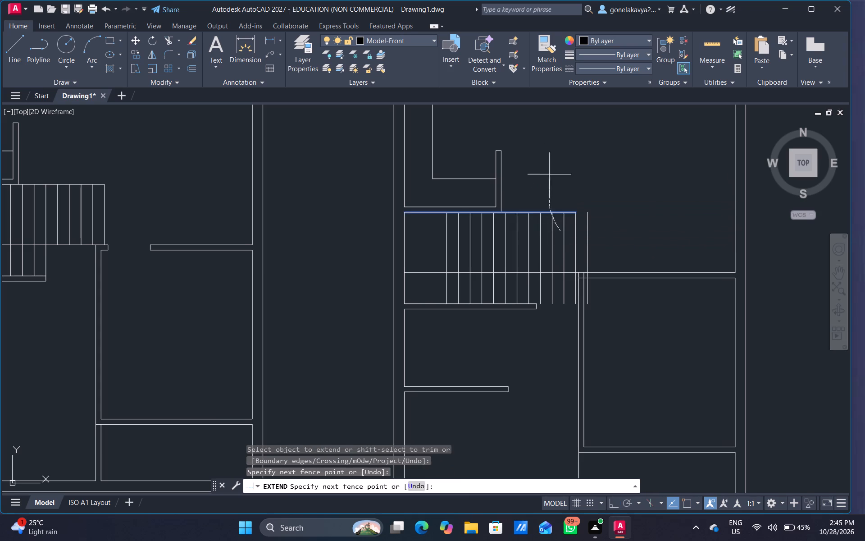
left_click_drag(550, 170, 551, 168)
left_click_drag(564, 226, 569, 174)
left_click_drag(571, 232, 566, 218)
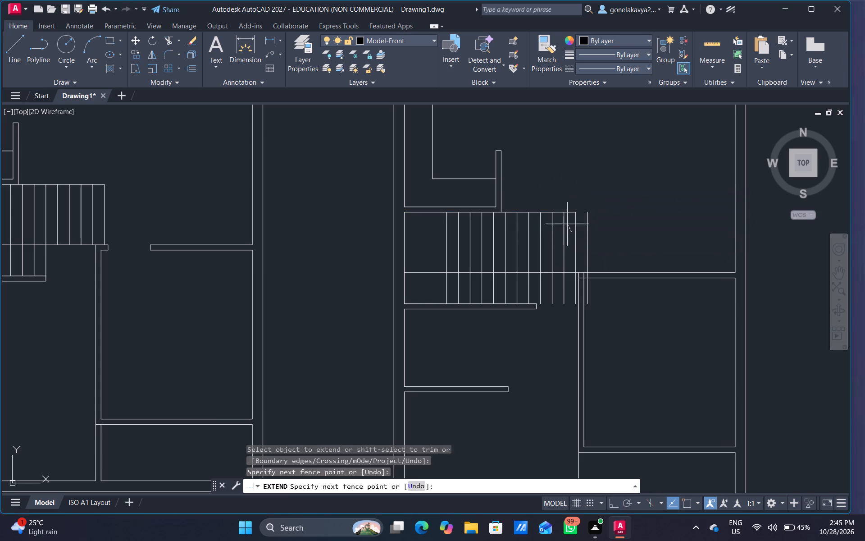
left_click_drag(566, 218, 563, 177)
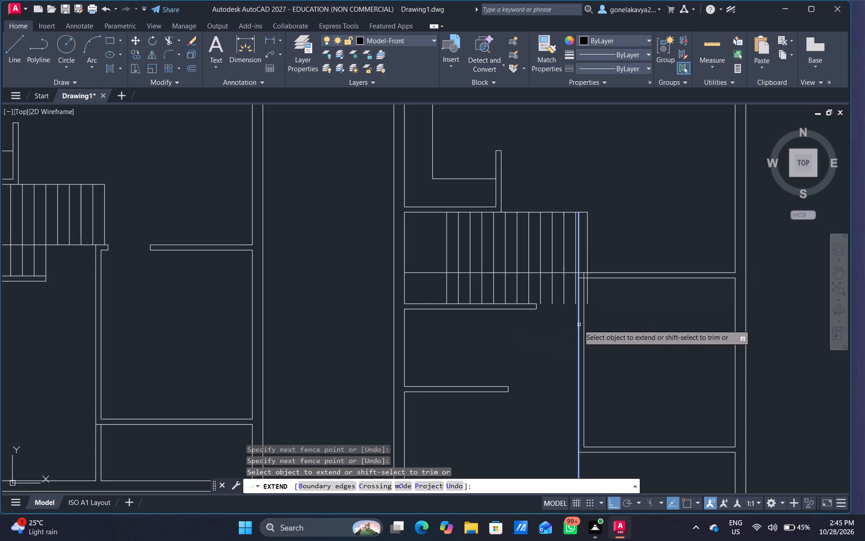
key("Escape")
Trim the last five tread lines below the stair's middle line, beyond the end of the short lower flight.
type("tr")
key("space")
scroll(535, 289, "up", 1)
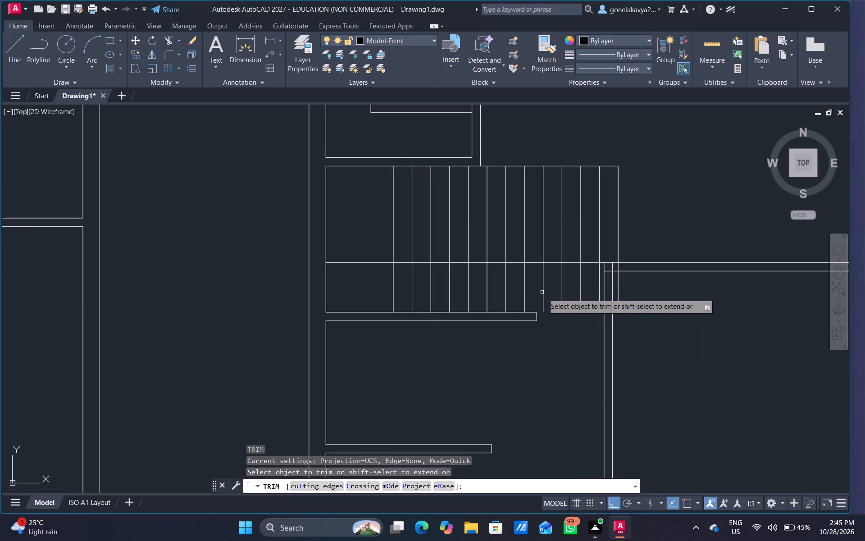
left_click_drag(542, 294, 585, 283)
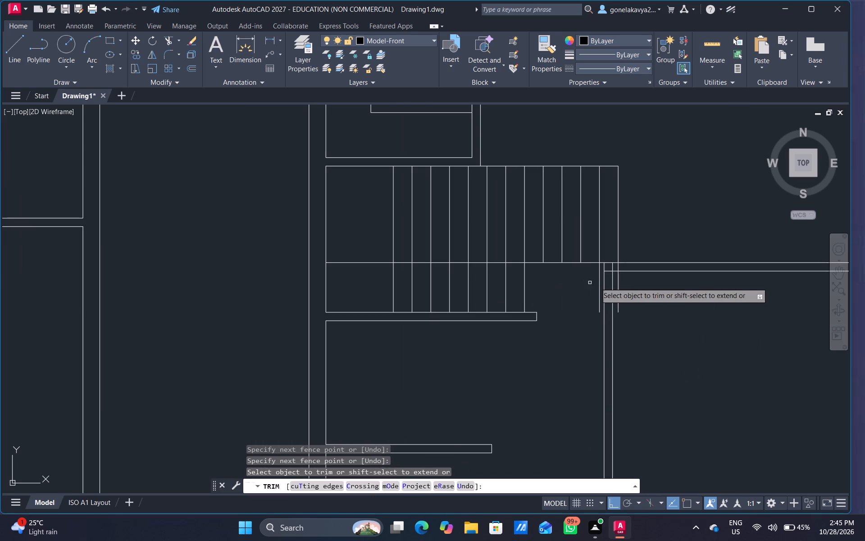
left_click(599, 284)
left_click_drag(620, 291, 620, 289)
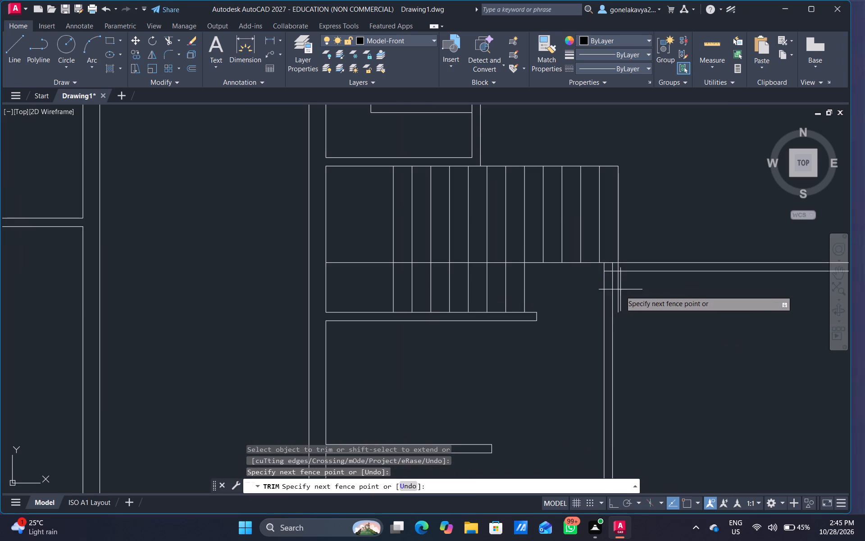
left_click_drag(620, 289, 618, 285)
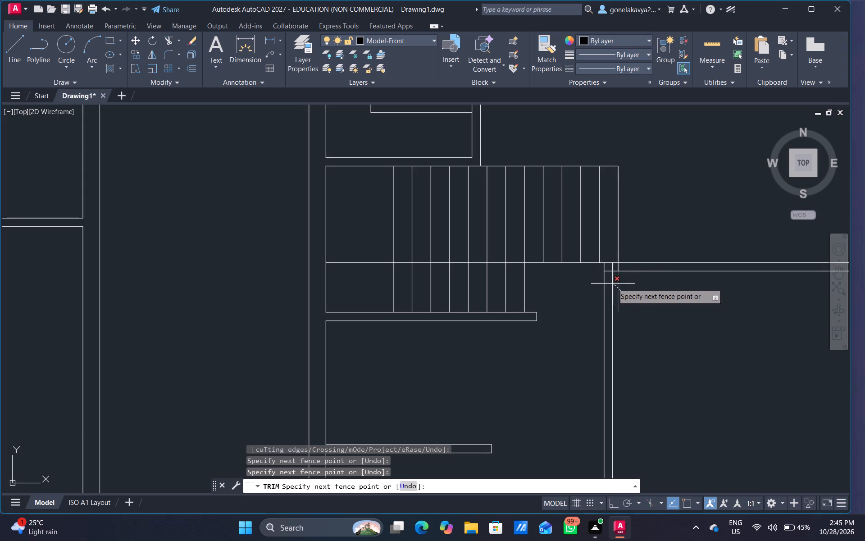
left_click(618, 280)
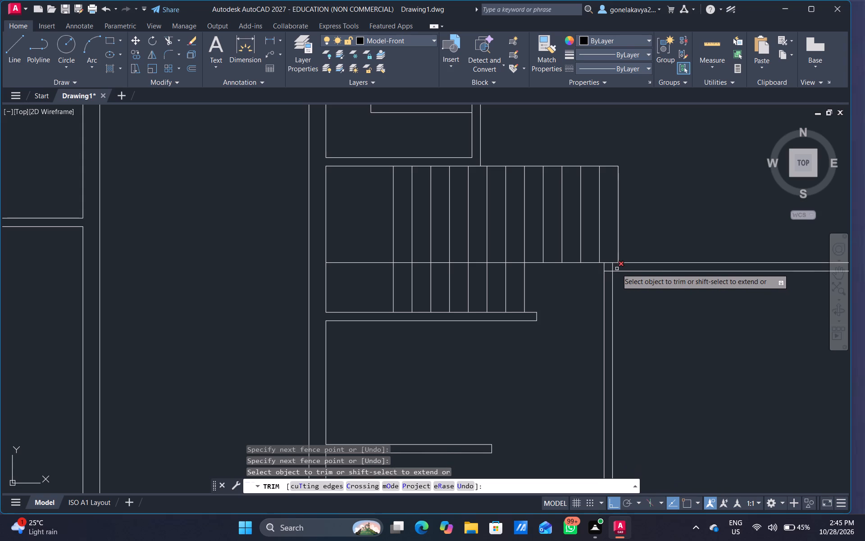
left_click(617, 269)
Examine the second plan's walls and staircase alongside the finished first plan.
scroll(619, 300, "down", 1)
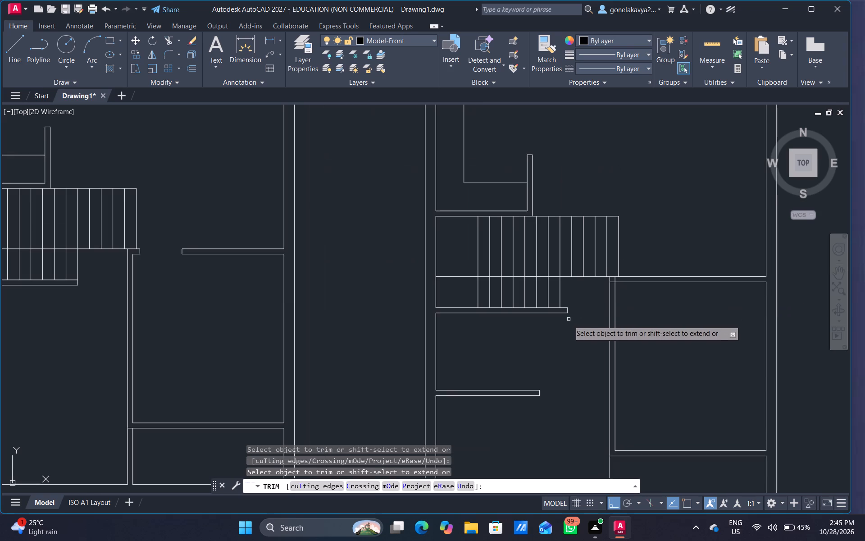
scroll(566, 335, "down", 1)
middle_click_drag(568, 348, 569, 348)
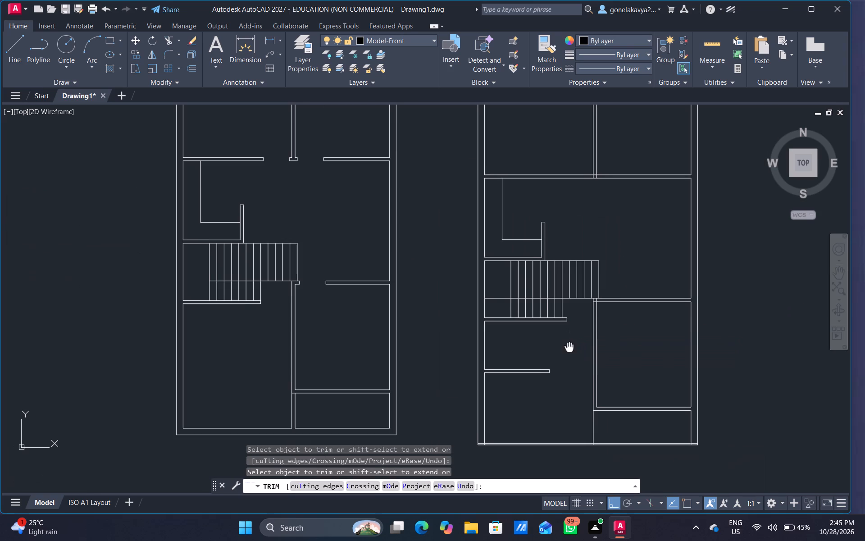
middle_click_drag(569, 348, 567, 307)
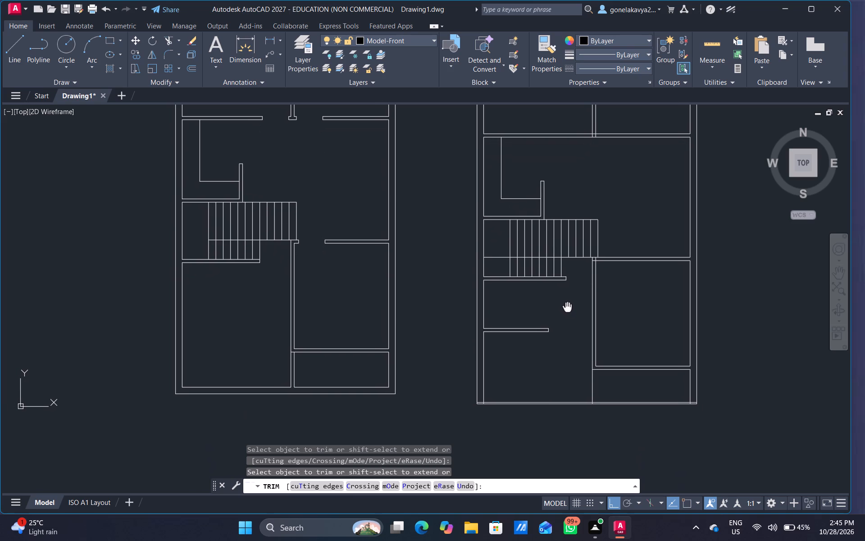
middle_click_drag(567, 307, 568, 307)
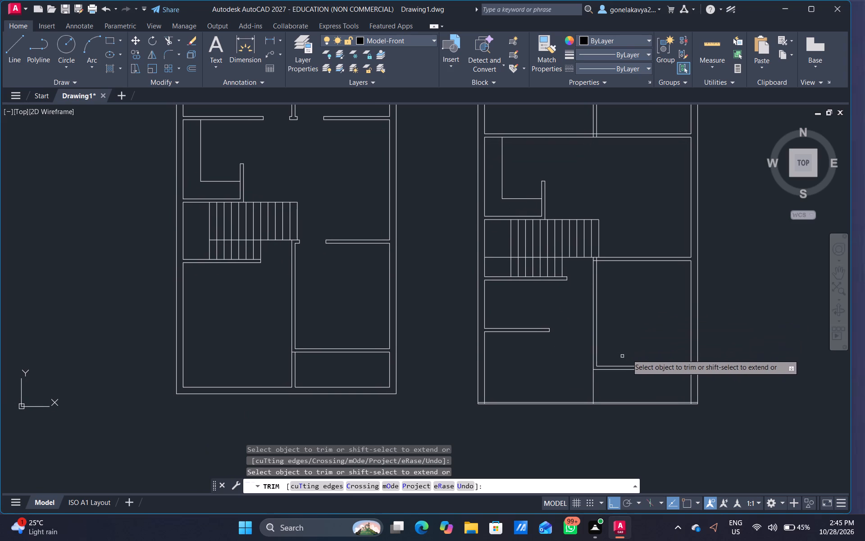
middle_click_drag(618, 327, 602, 358)
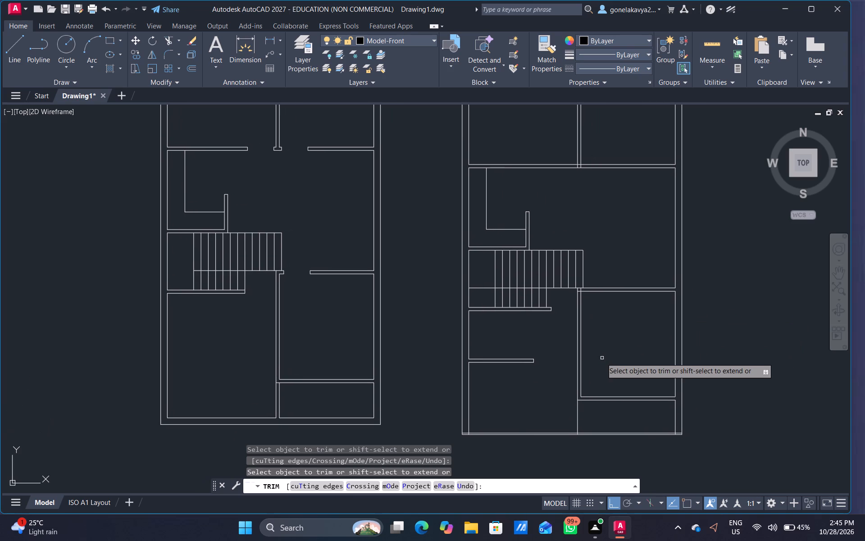
scroll(605, 361, "down", 1)
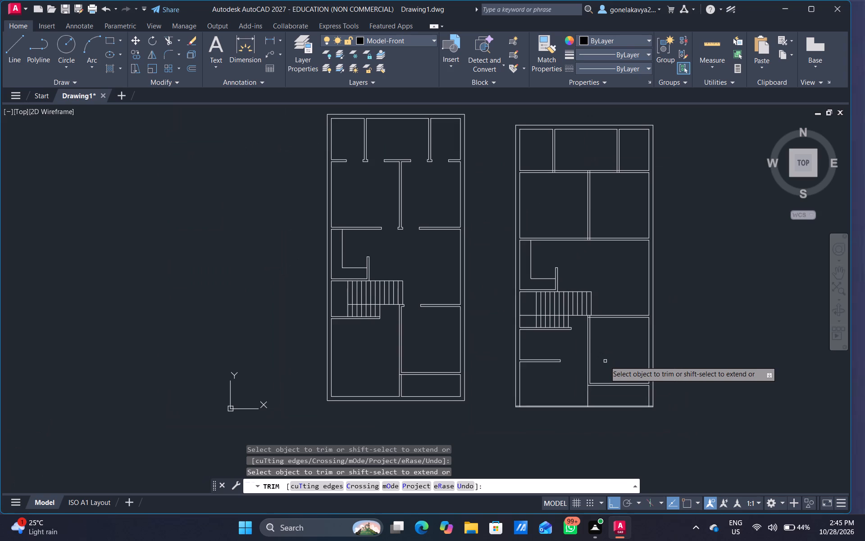
middle_click_drag(605, 361, 594, 342)
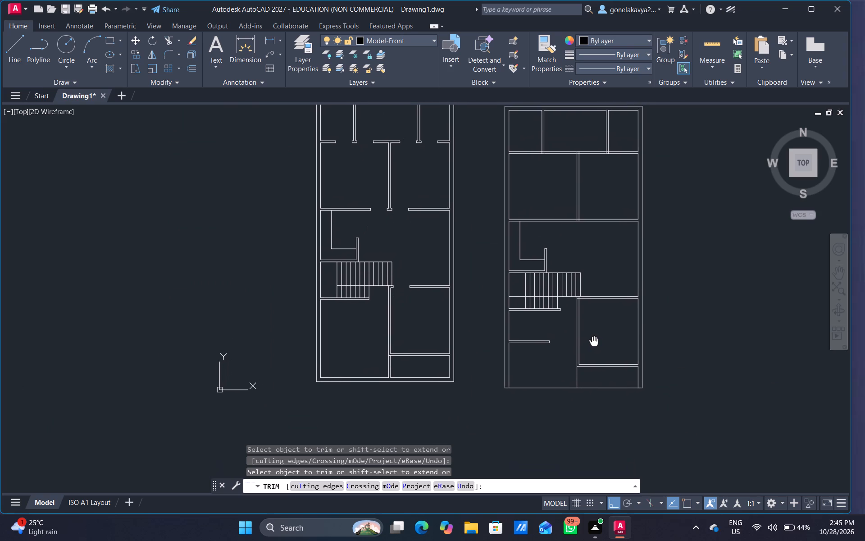
middle_click_drag(594, 342, 580, 365)
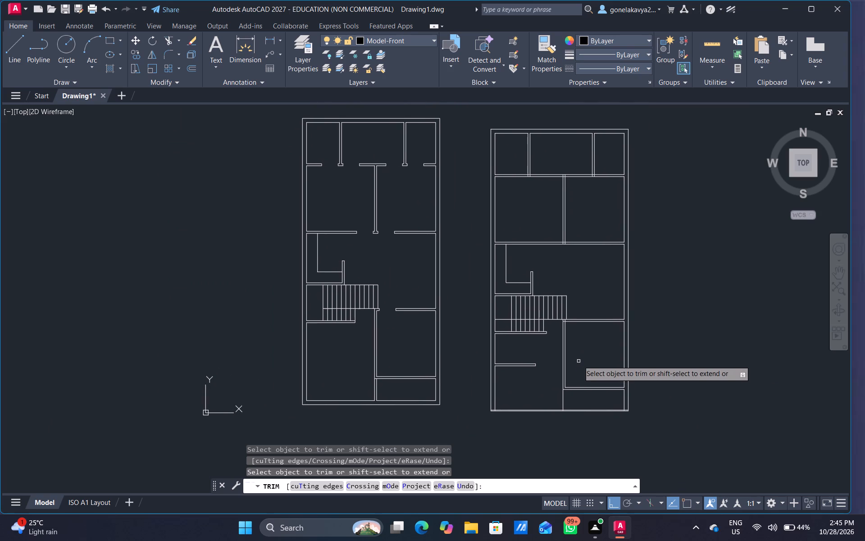
key("Escape")
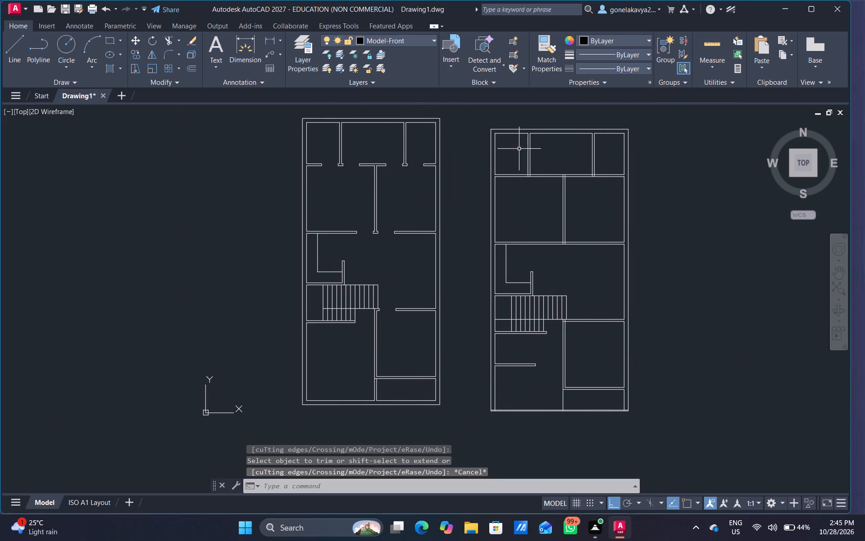
key("Escape")
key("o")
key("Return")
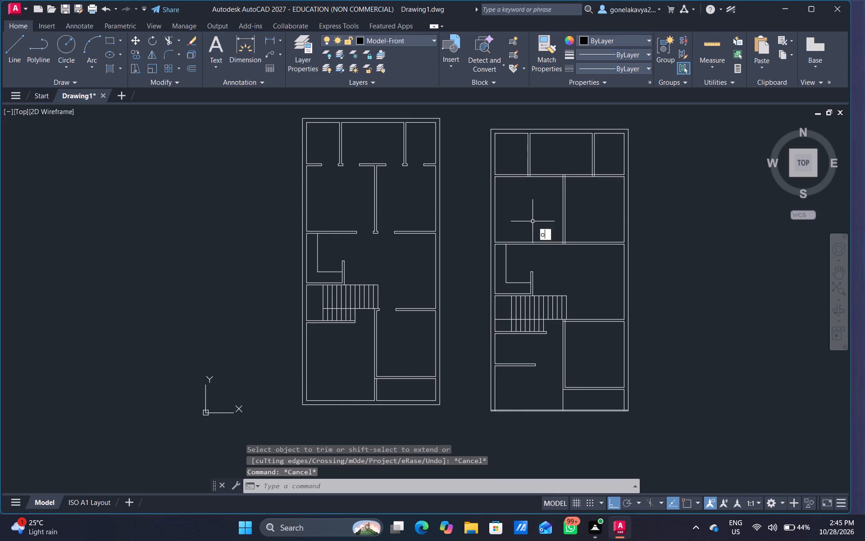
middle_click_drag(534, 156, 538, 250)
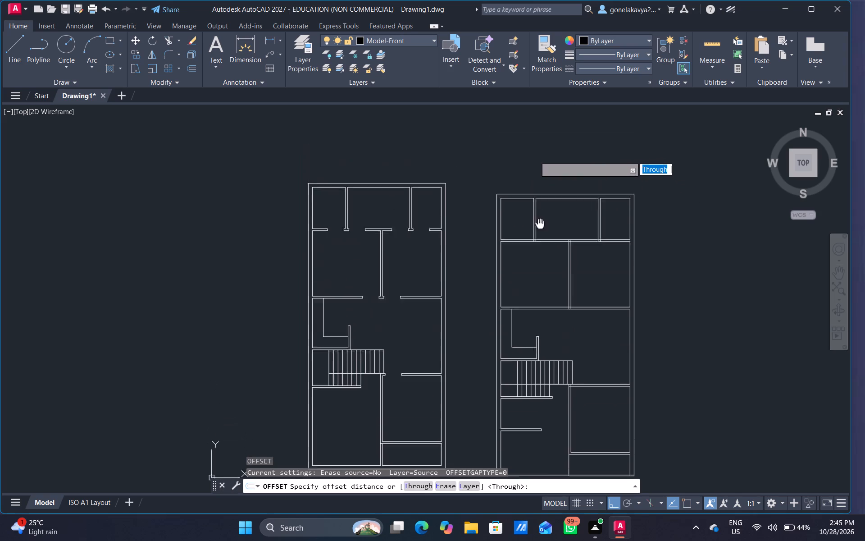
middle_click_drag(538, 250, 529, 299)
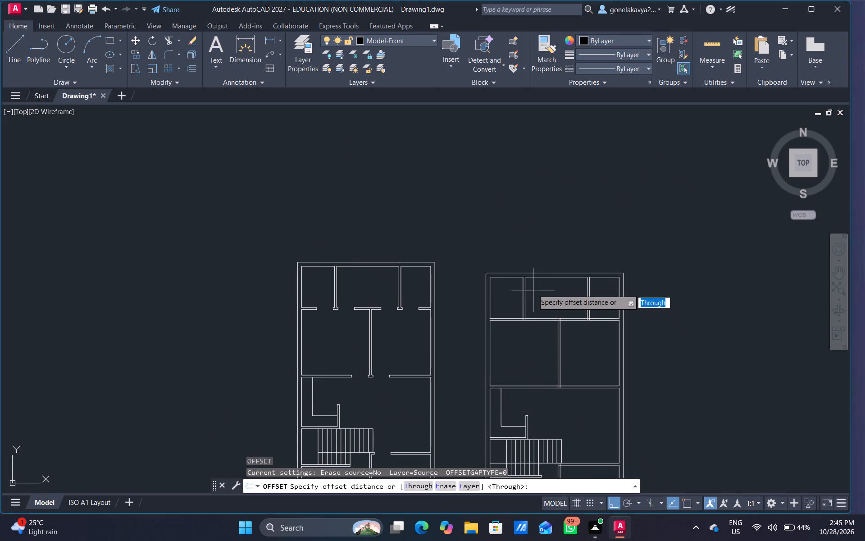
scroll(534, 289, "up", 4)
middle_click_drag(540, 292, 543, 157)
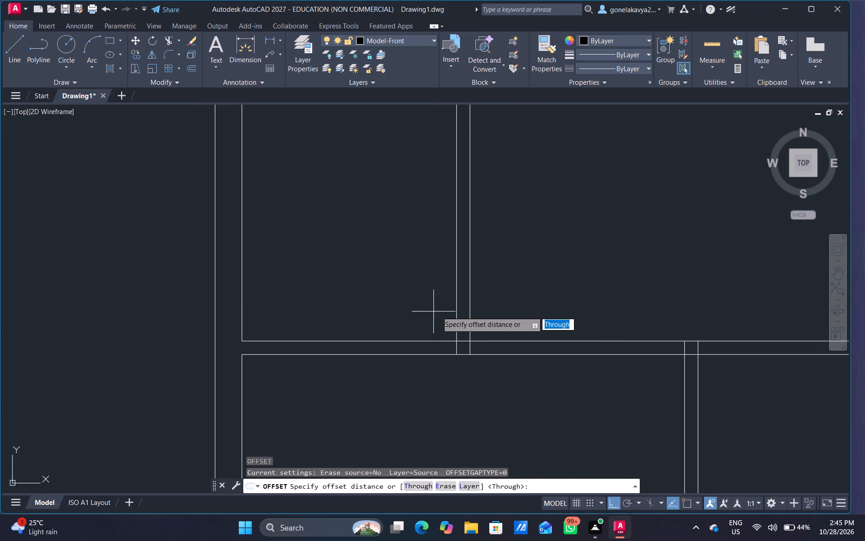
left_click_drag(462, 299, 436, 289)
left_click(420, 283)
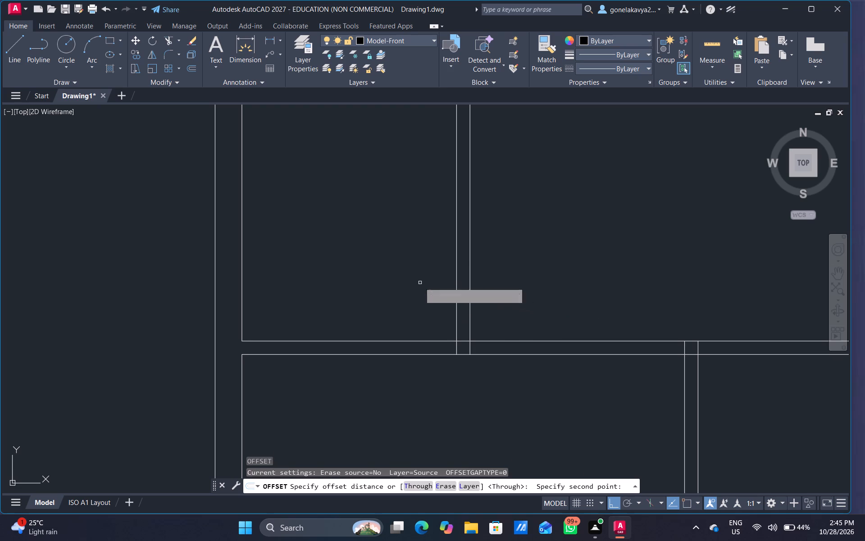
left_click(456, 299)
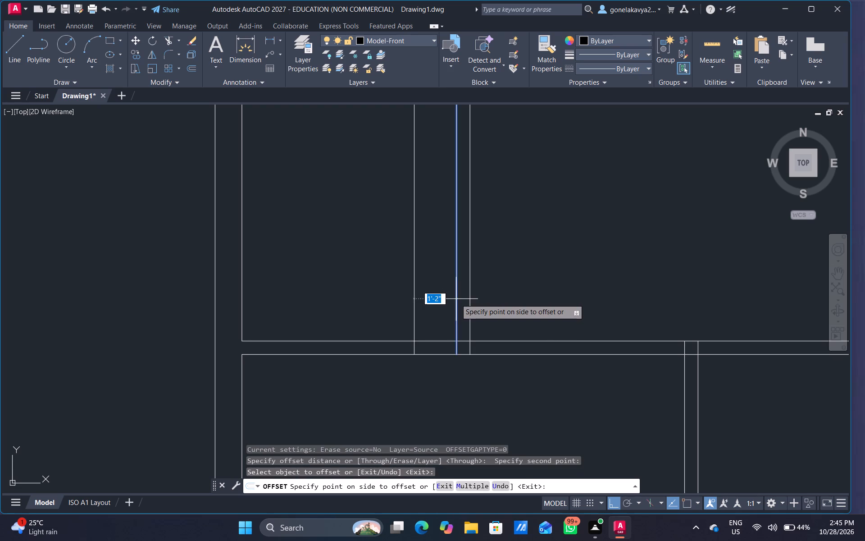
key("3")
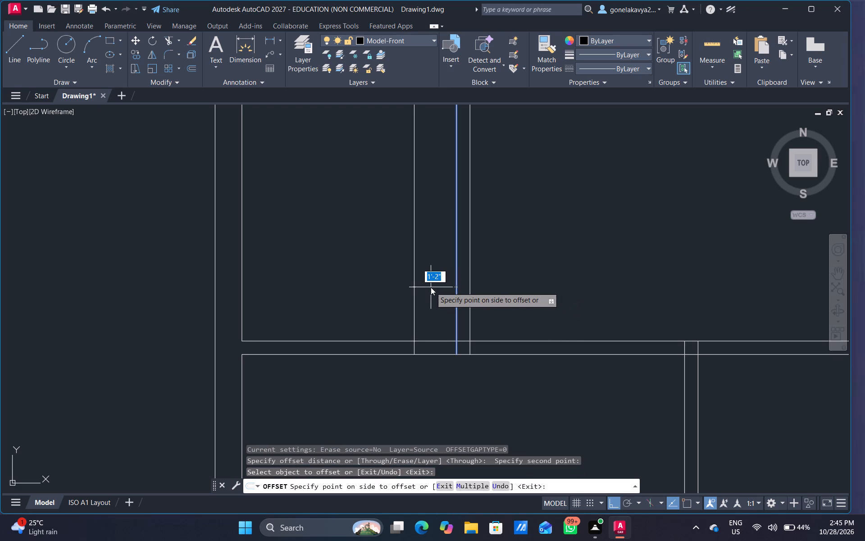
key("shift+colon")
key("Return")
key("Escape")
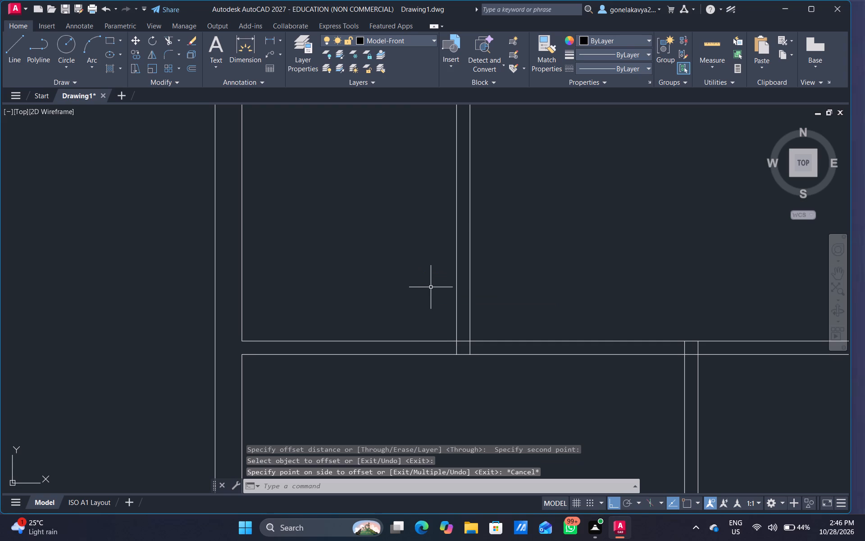
Offset the left partition's left face 3" leftward, and offset that new line another 3' to mark a door opening.
key("space")
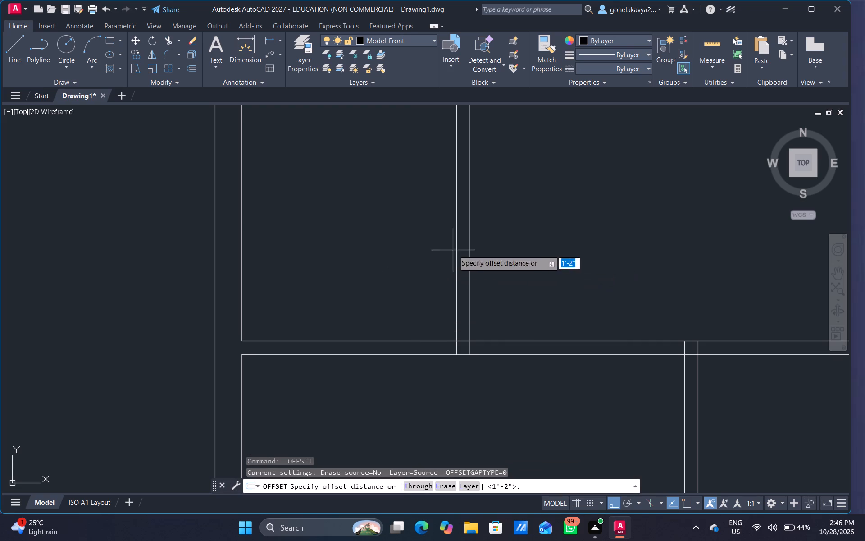
left_click_drag(461, 261, 450, 260)
left_click(436, 259)
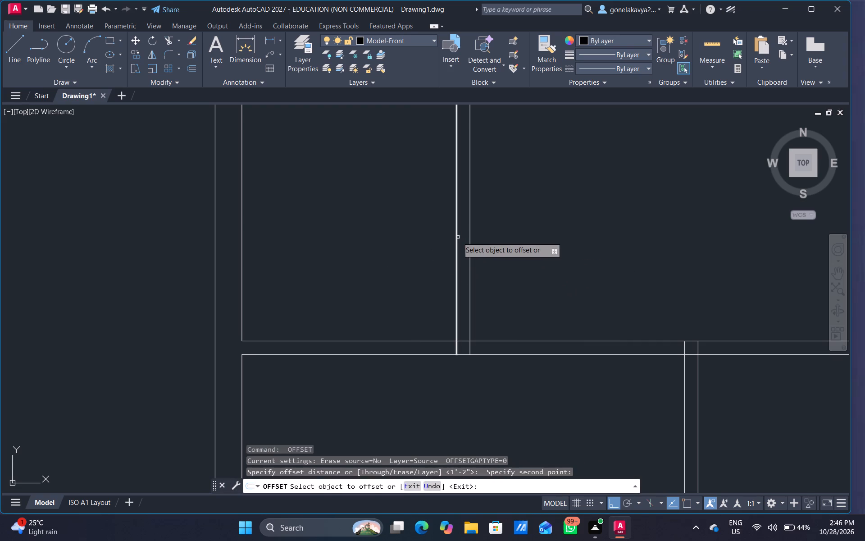
left_click(458, 237)
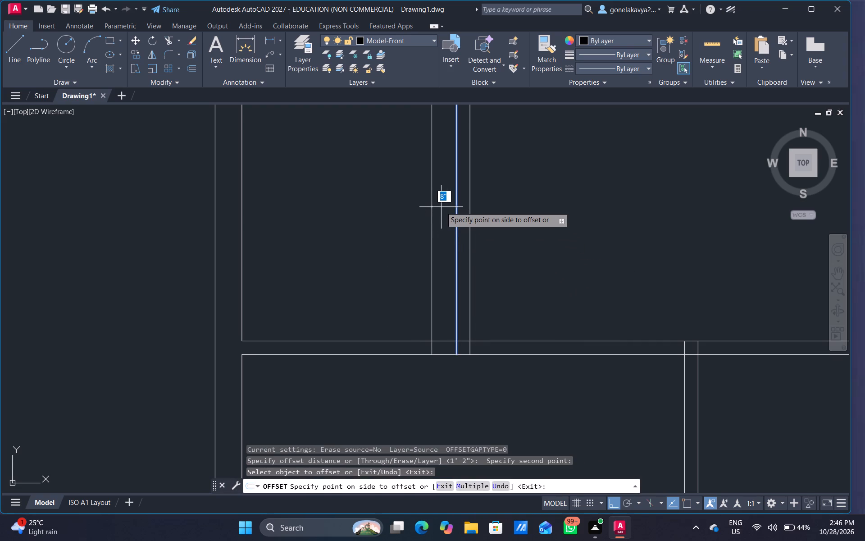
key("3")
key("shift+quotedbl")
key("Return")
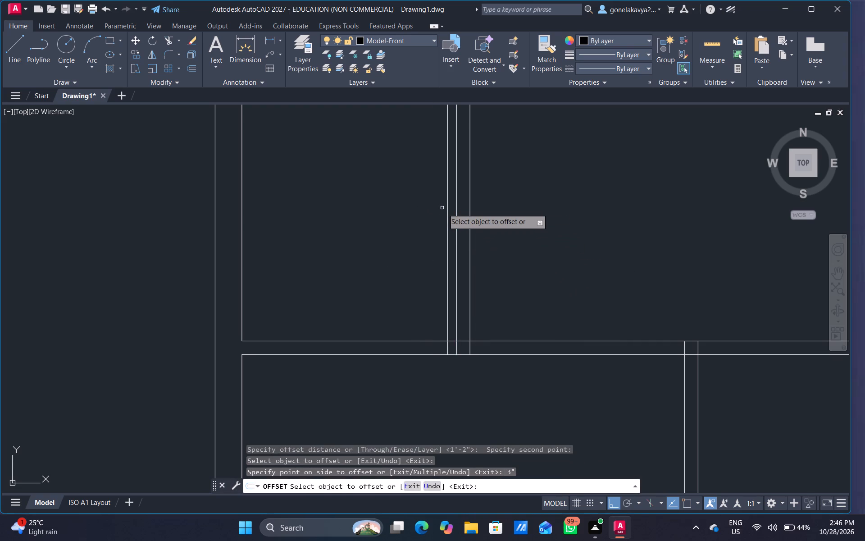
middle_click_drag(448, 211, 590, 162)
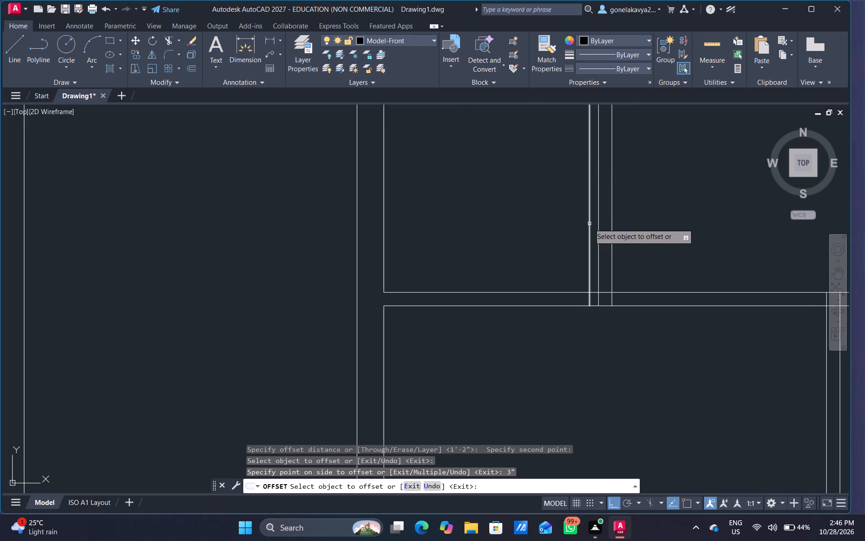
left_click(591, 224)
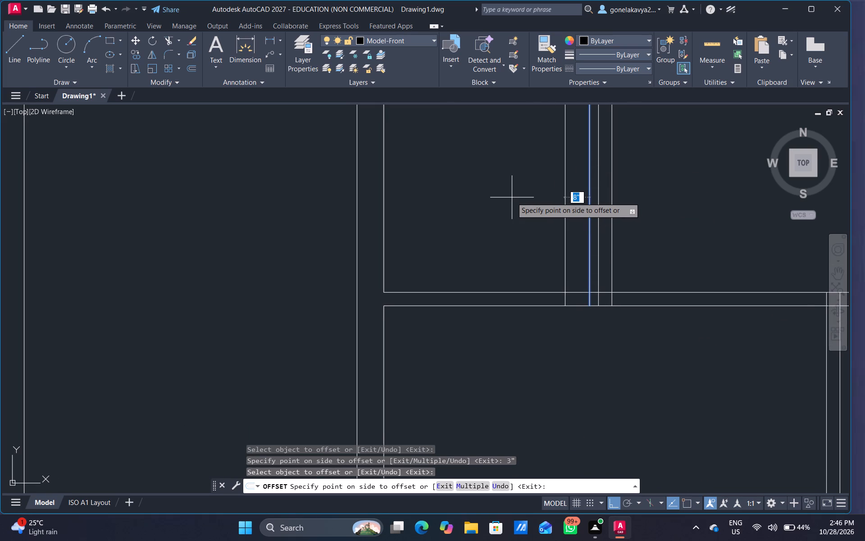
type("3'")
key("Return")
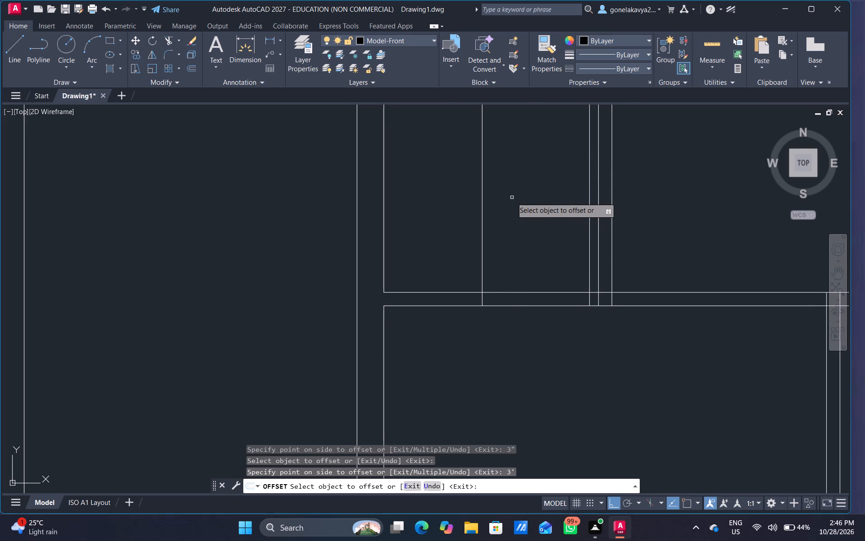
Offset the left partition's right face 3" rightward, and offset that new line another 3' for a second door opening.
scroll(512, 197, "down", 1)
middle_click_drag(527, 216, 509, 215)
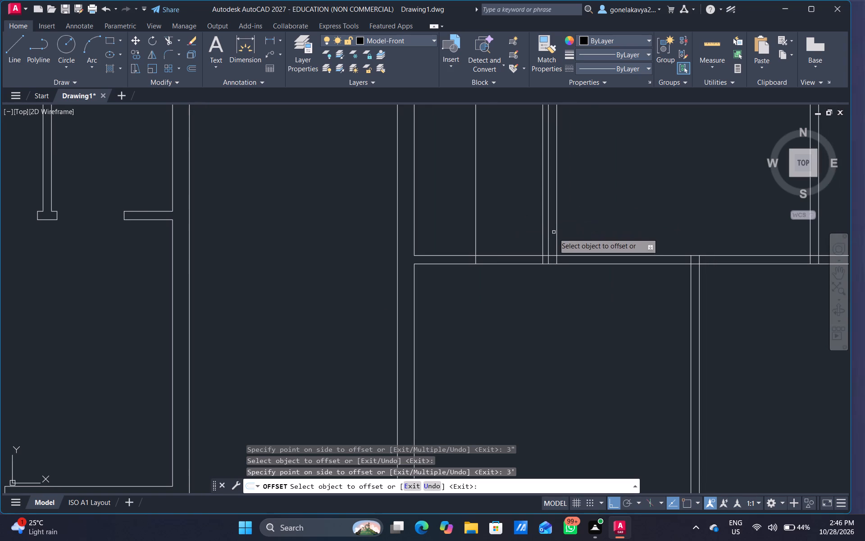
left_click(557, 234)
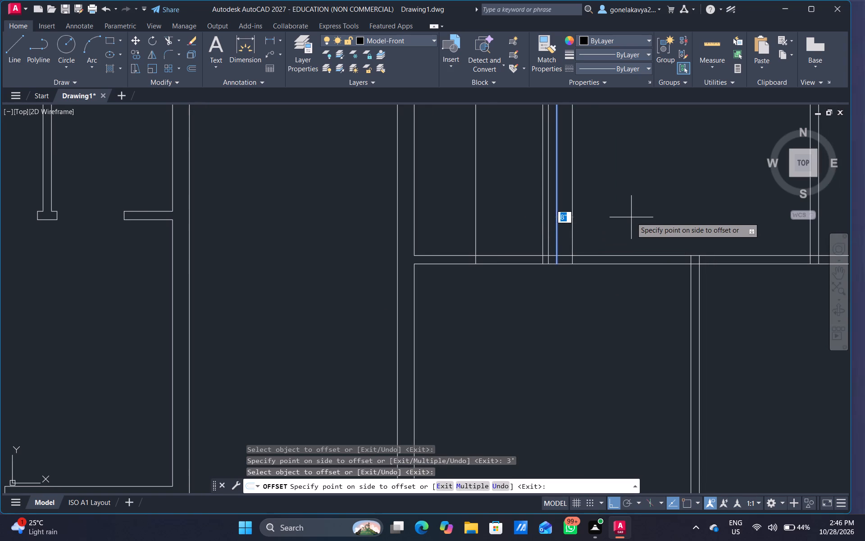
type("3\"")
key("Return")
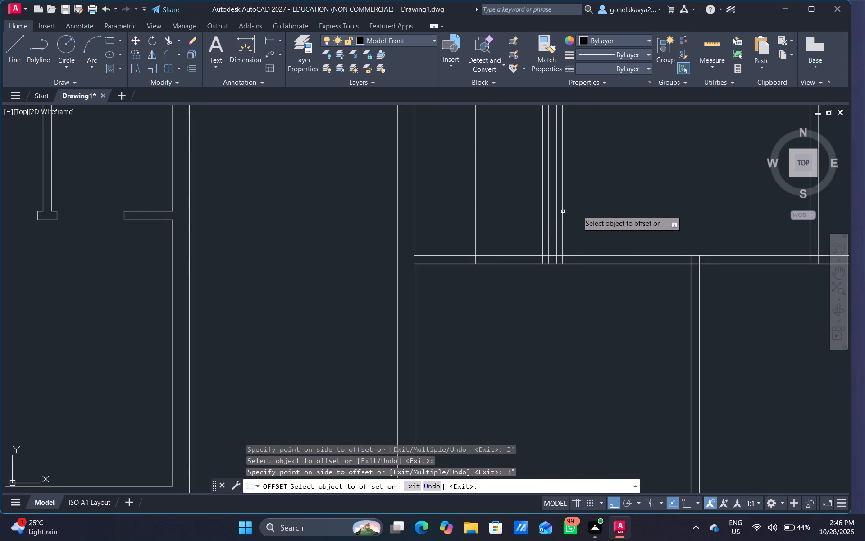
left_click(562, 240)
type("3'")
key("Return")
Mark a door opening beside the right partition by offsetting its right face 3" rightward and the resulting line a further 3'.
middle_click_drag(697, 200, 699, 201)
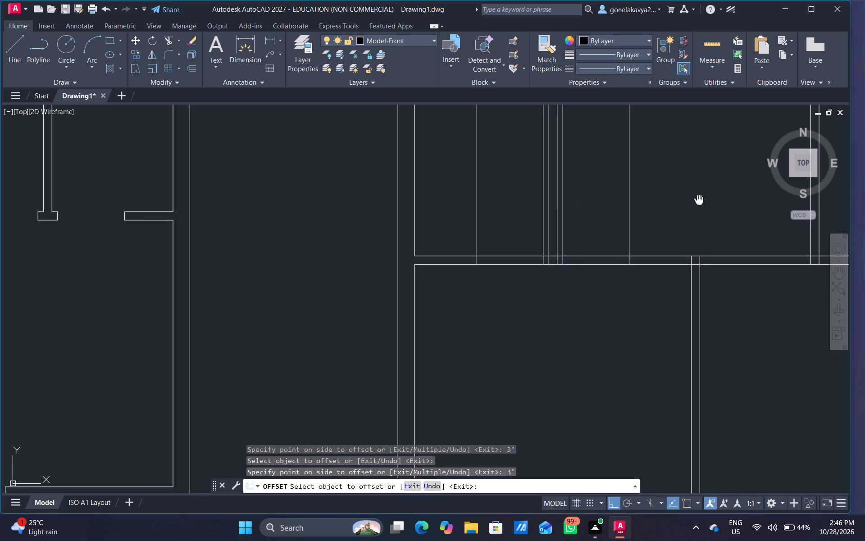
middle_click_drag(699, 201, 503, 286)
middle_click_drag(612, 313, 583, 225)
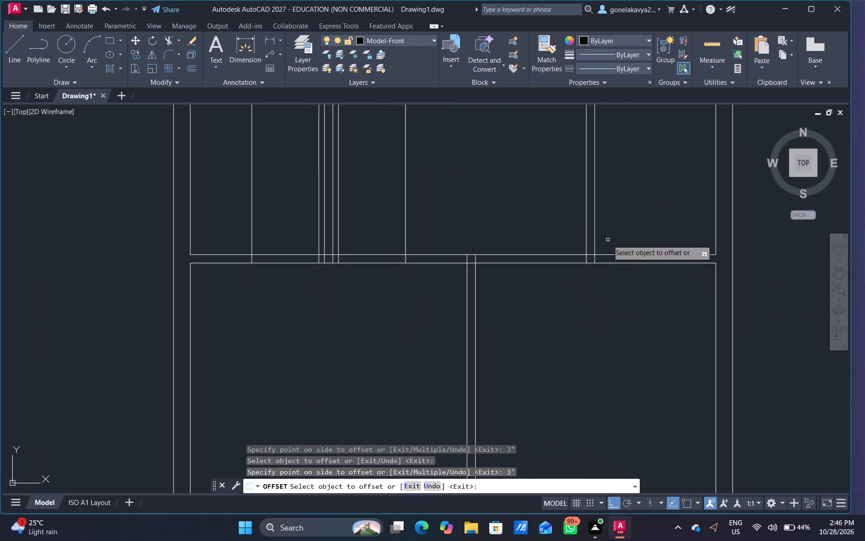
scroll(609, 221, "up", 2)
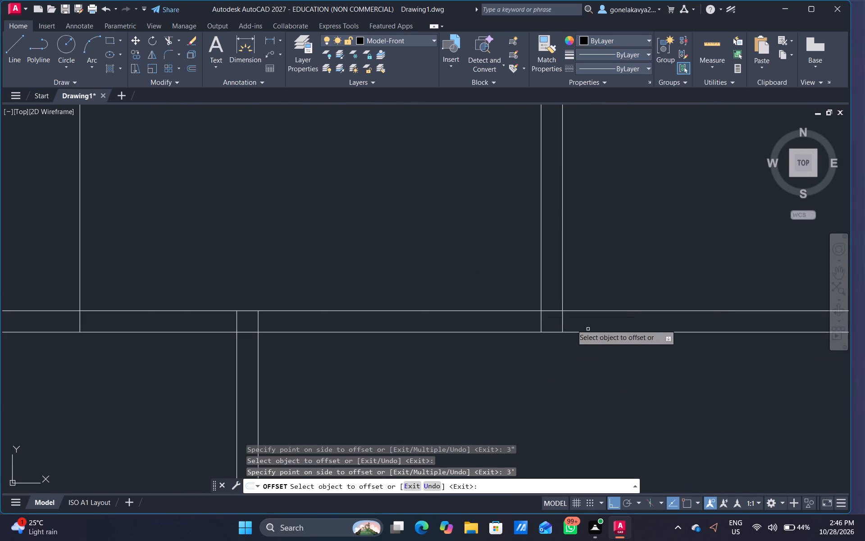
left_click(563, 265)
type("3\"")
key("Return")
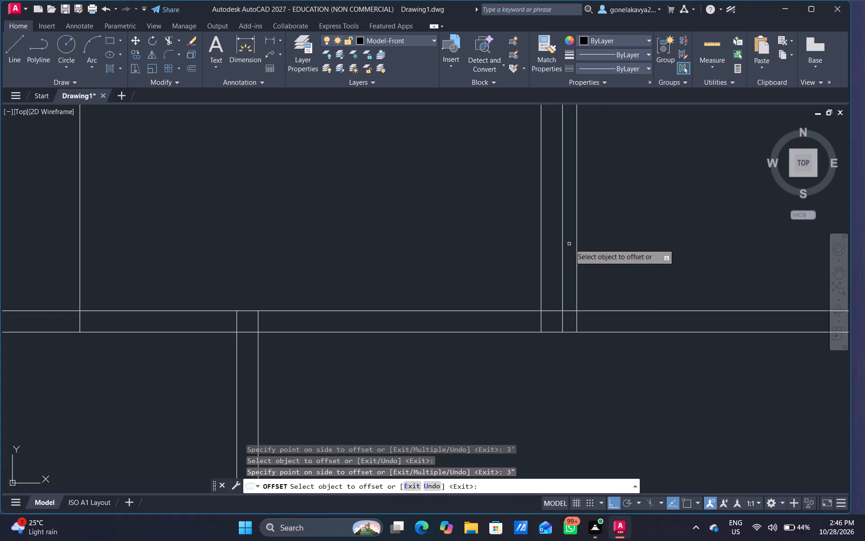
left_click(575, 246)
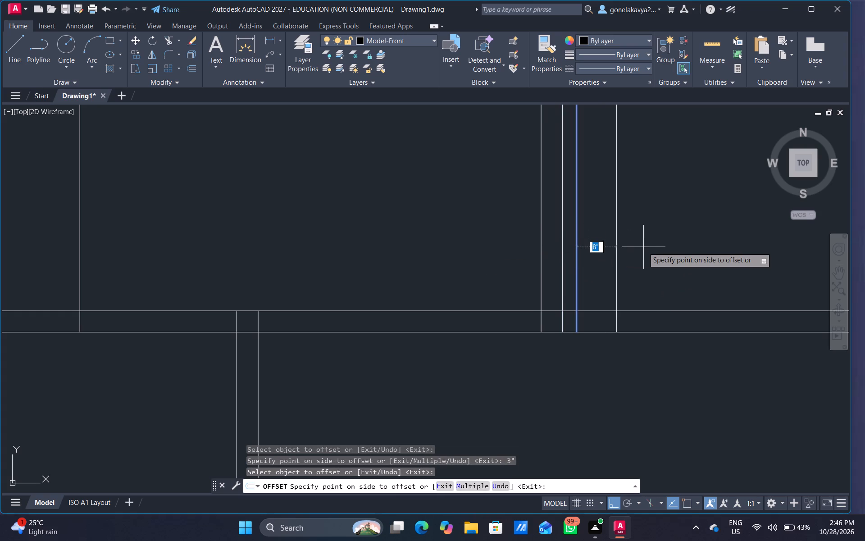
type("3'")
key("Return")
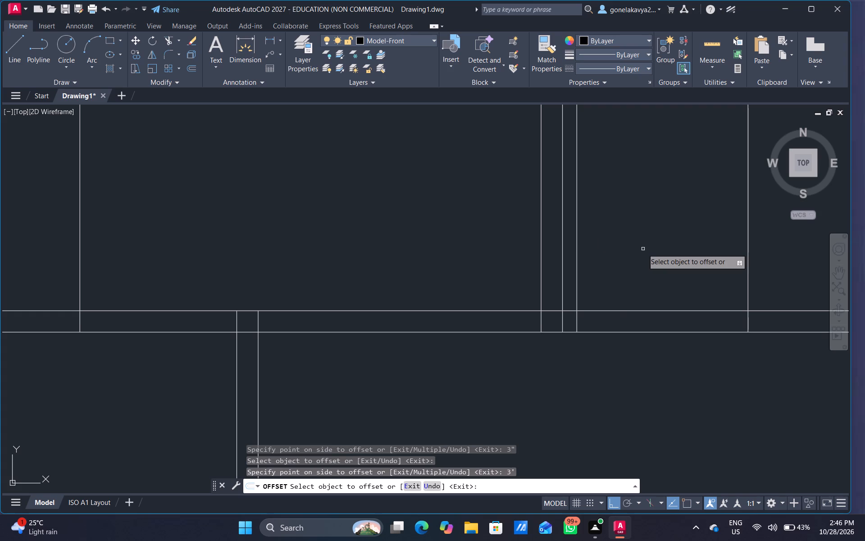
Offset the right partition's left face 3" leftward and the resulting line 3' further for the opening on that side.
left_click(542, 221)
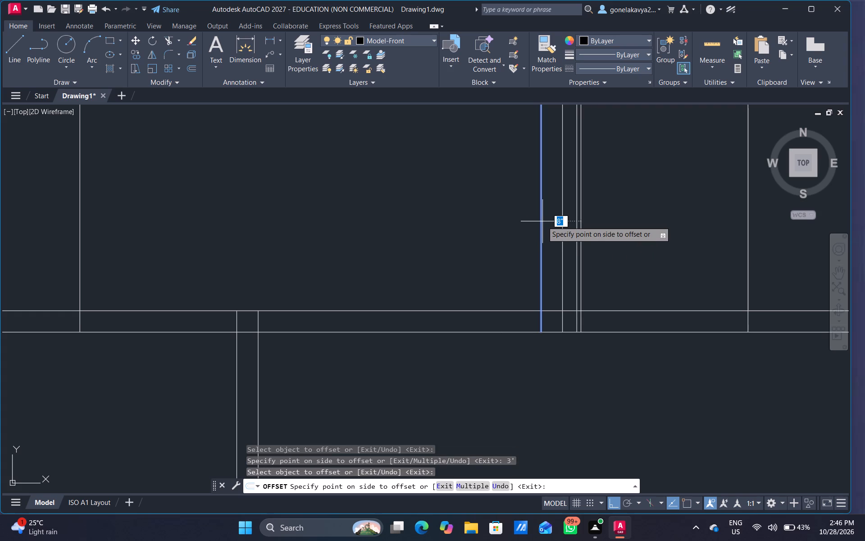
type("3\"")
key("Return")
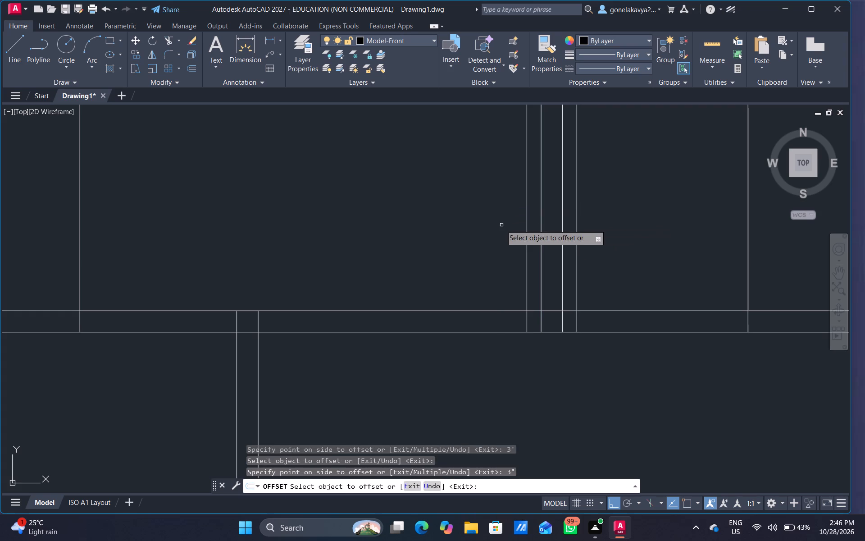
left_click(527, 182)
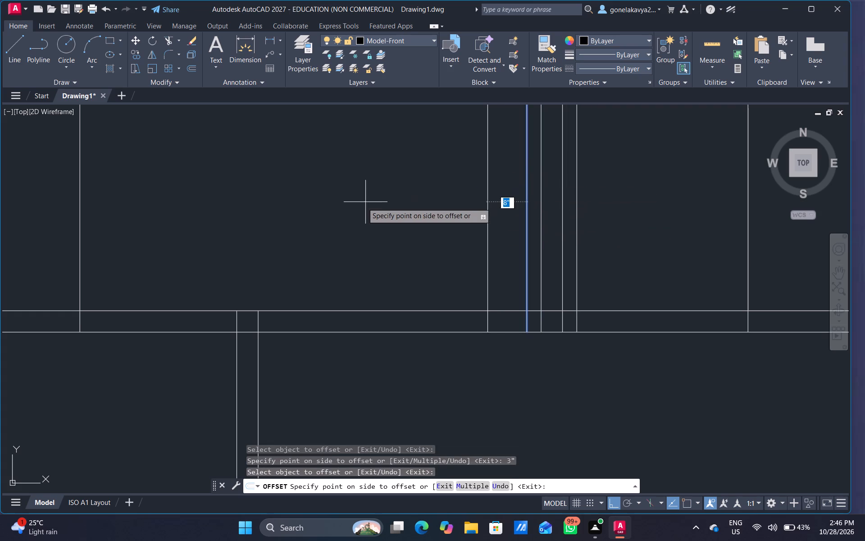
type("3'")
key("Return")
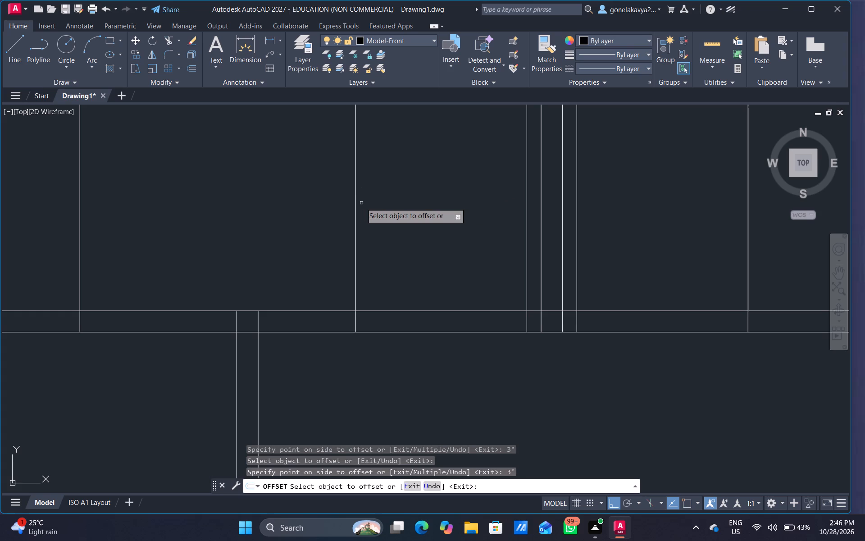
key("Escape")
Trim the horizontal wall between the 3' marks left of the right partition, and remove both guide lines above it.
type("tr")
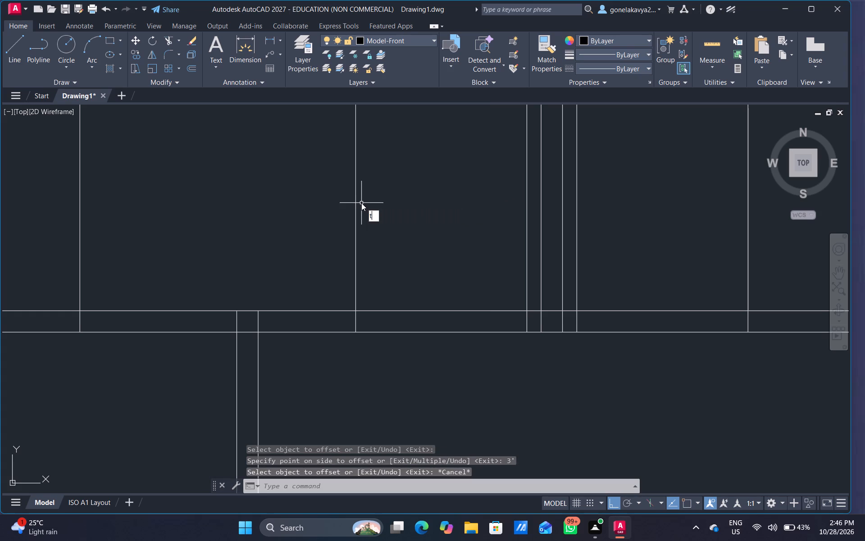
key("space")
left_click_drag(299, 218, 474, 164)
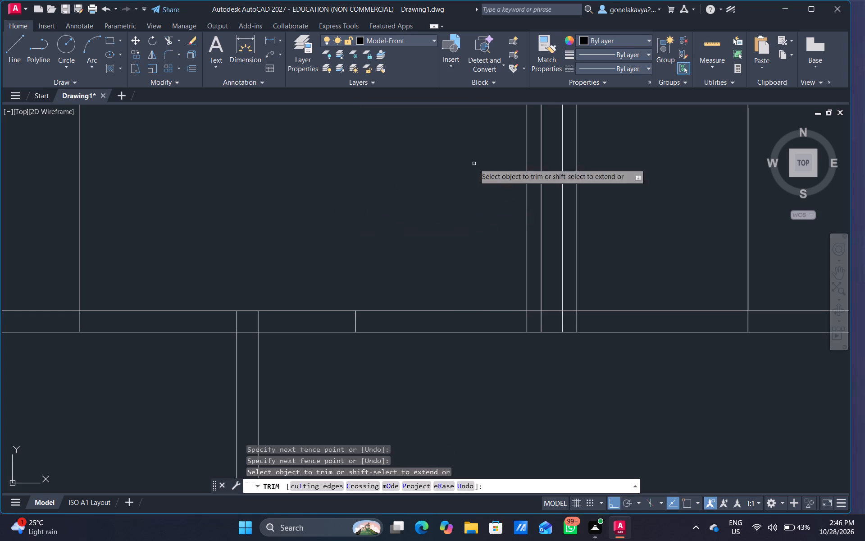
left_click_drag(446, 261, 441, 397)
scroll(541, 296, "up", 2)
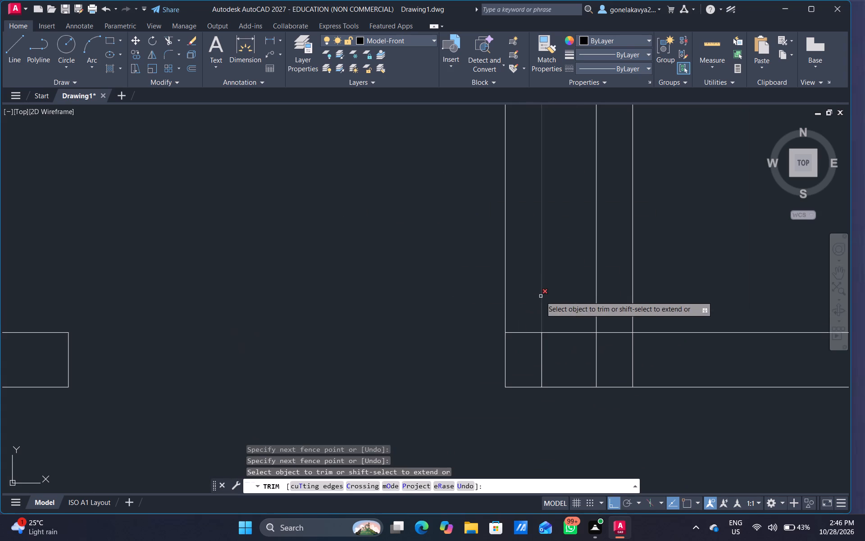
left_click_drag(515, 268, 457, 279)
Cut the door opening right of the right partition through the horizontal wall, trimming its two guide lines above the wall.
left_click_drag(623, 297, 676, 279)
scroll(687, 288, "down", 3)
middle_click_drag(716, 275, 721, 277)
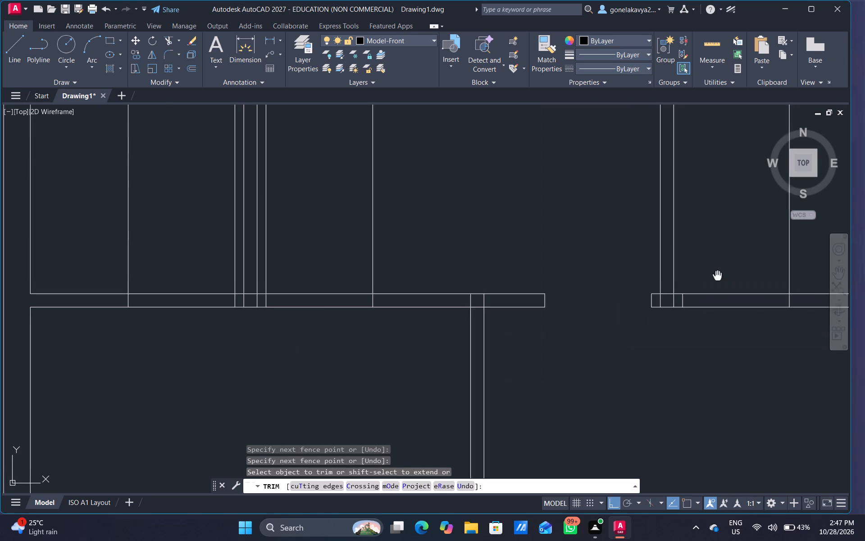
middle_click_drag(721, 277, 521, 260)
left_click_drag(532, 257, 528, 313)
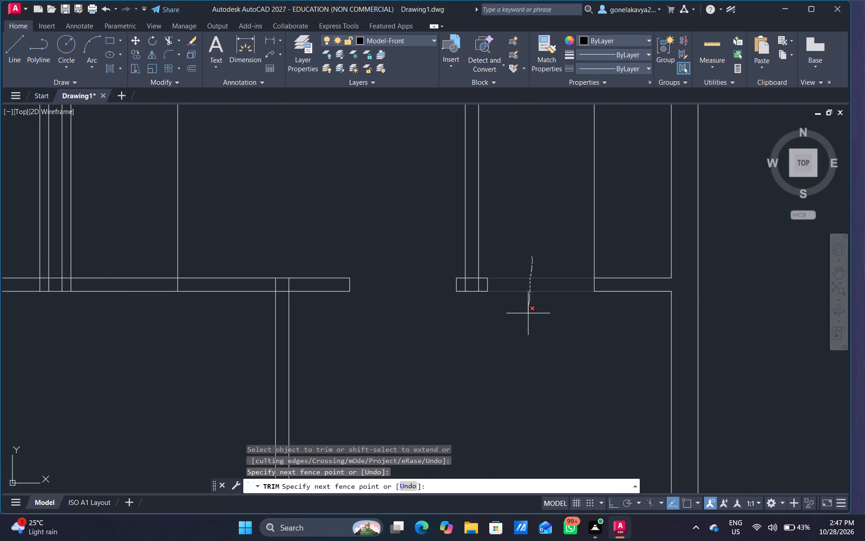
left_click_drag(528, 313, 528, 315)
left_click_drag(601, 227, 556, 211)
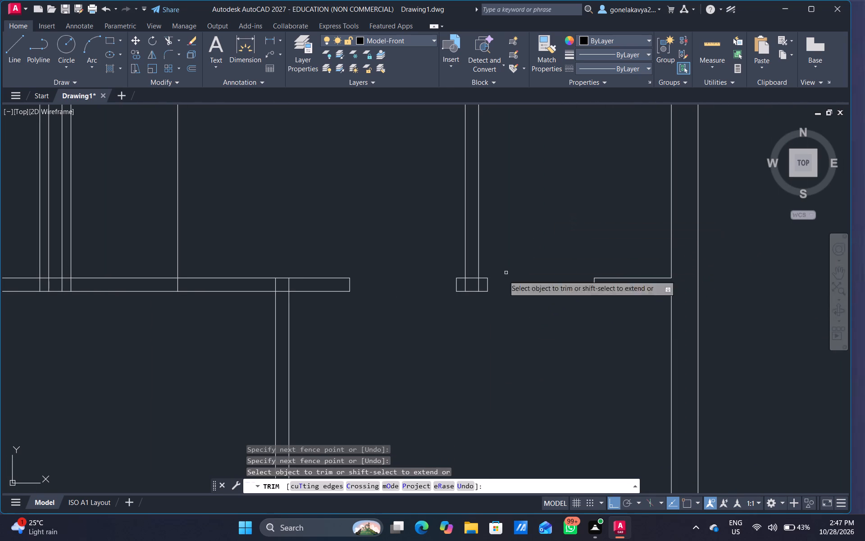
Trim the lines inside the junction of the right partition and its wall stub, leaving one clean T-shaped outline.
scroll(473, 282, "up", 5)
left_click_drag(345, 314, 414, 296)
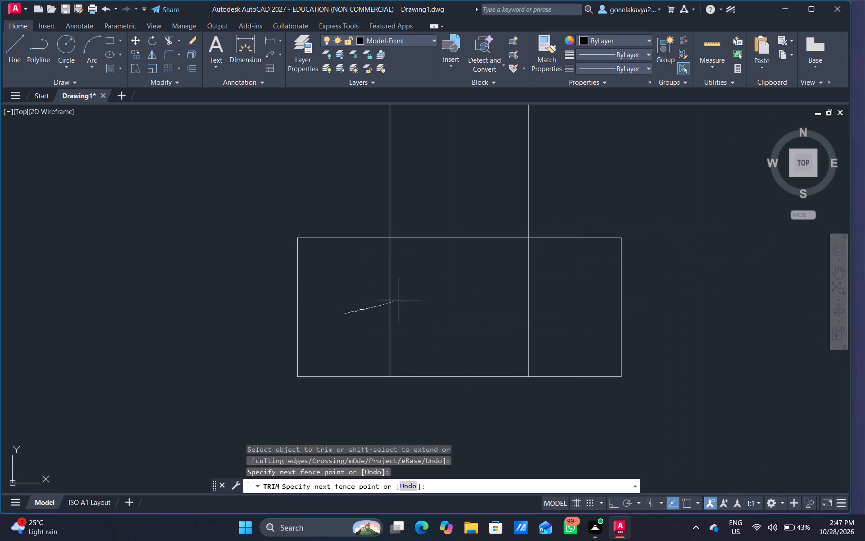
left_click_drag(414, 296, 549, 317)
scroll(405, 303, "down", 4)
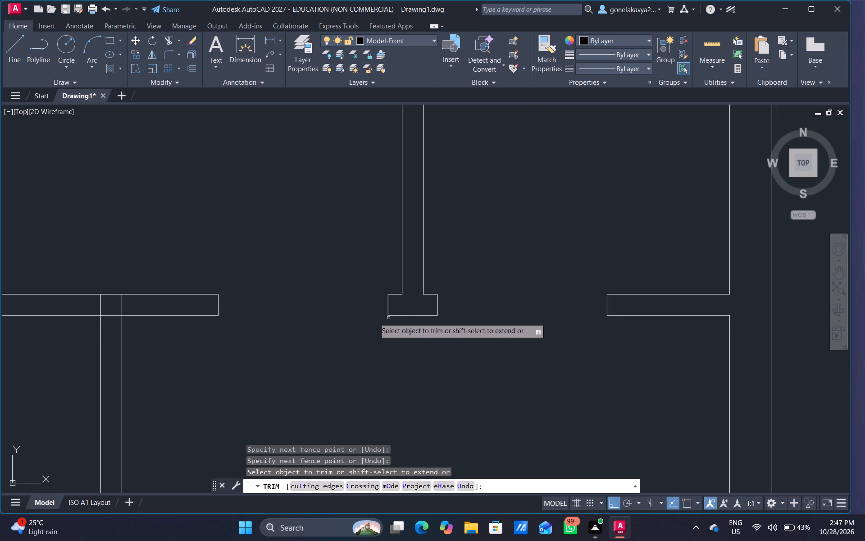
Trim the door opening right of the left partition through the horizontal wall, removing its 3" and 3' guide lines above.
middle_click_drag(314, 320, 546, 321)
middle_click_drag(151, 363, 389, 348)
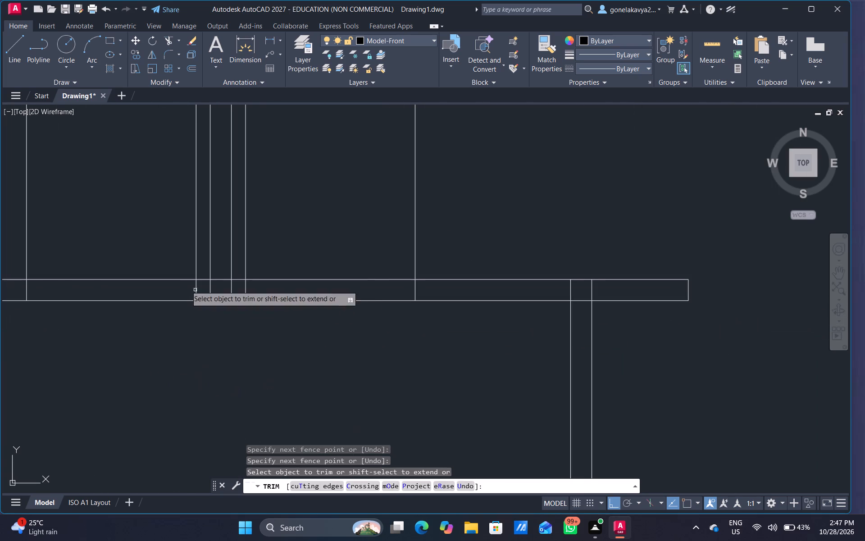
left_click(245, 254)
left_click_drag(419, 249, 424, 248)
left_click_drag(414, 245, 399, 239)
left_click_drag(357, 255, 360, 316)
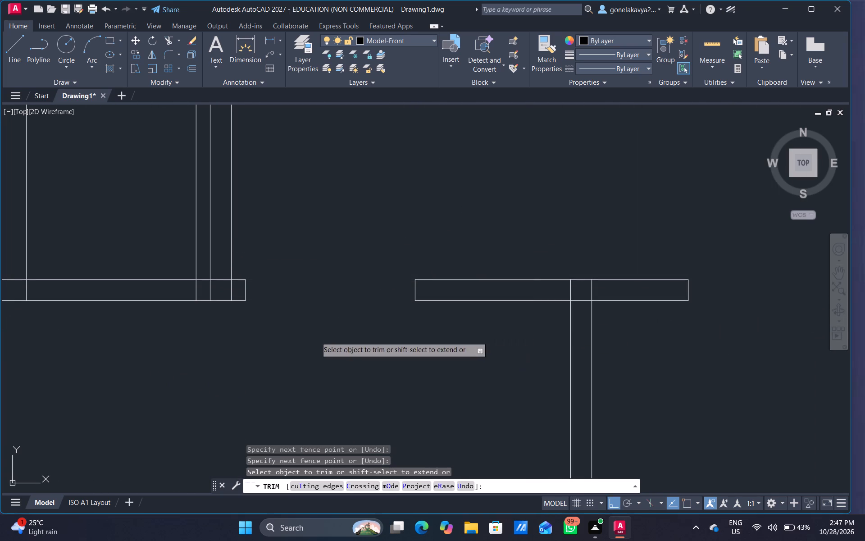
Trim the lines inside the junction where the left partition meets the horizontal wall, joining the two outlines.
middle_click_drag(383, 359, 557, 374)
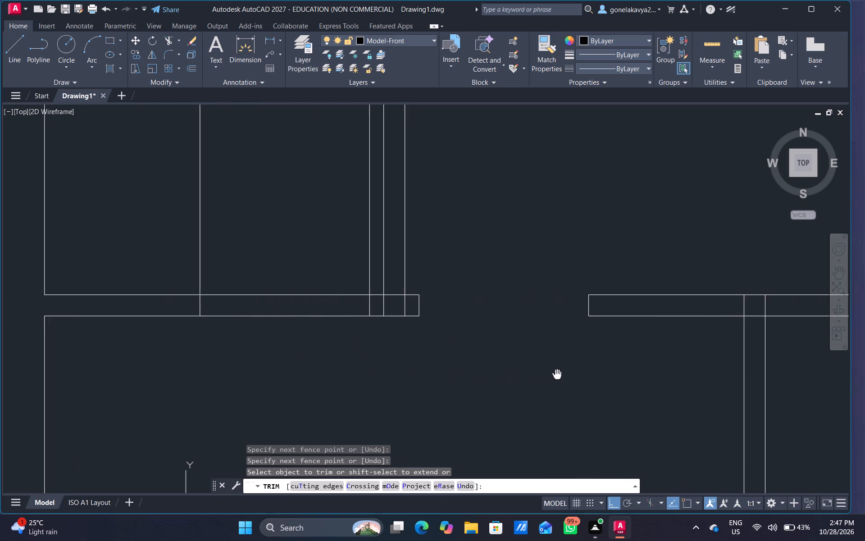
middle_click_drag(557, 374, 519, 399)
scroll(362, 342, "up", 3)
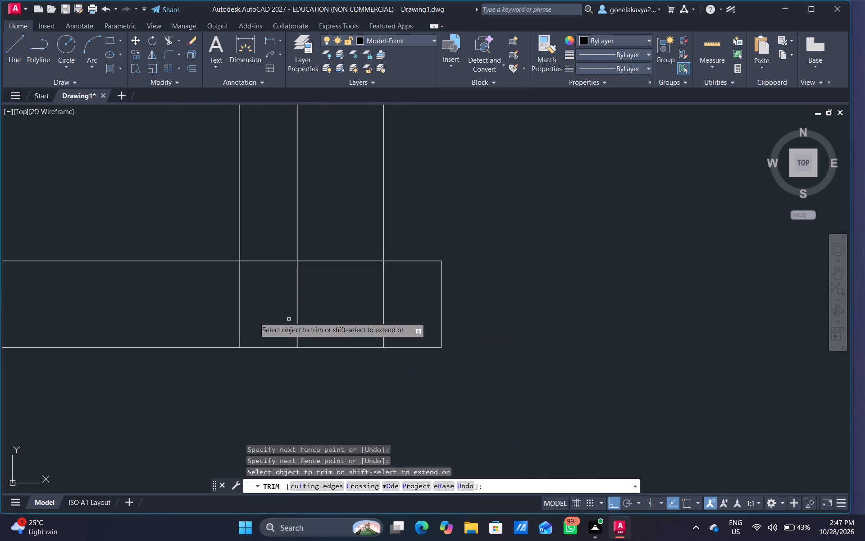
left_click_drag(278, 312, 326, 275)
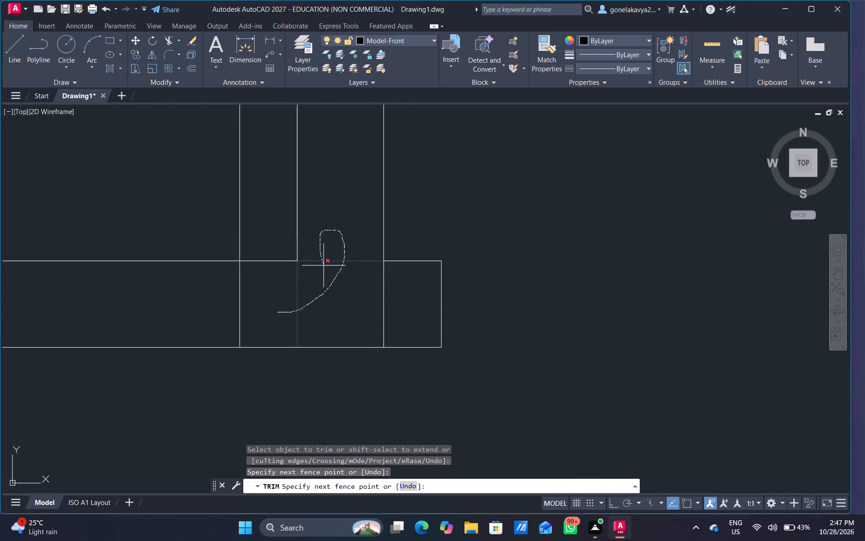
left_click_drag(326, 275, 406, 315)
scroll(253, 277, "down", 2)
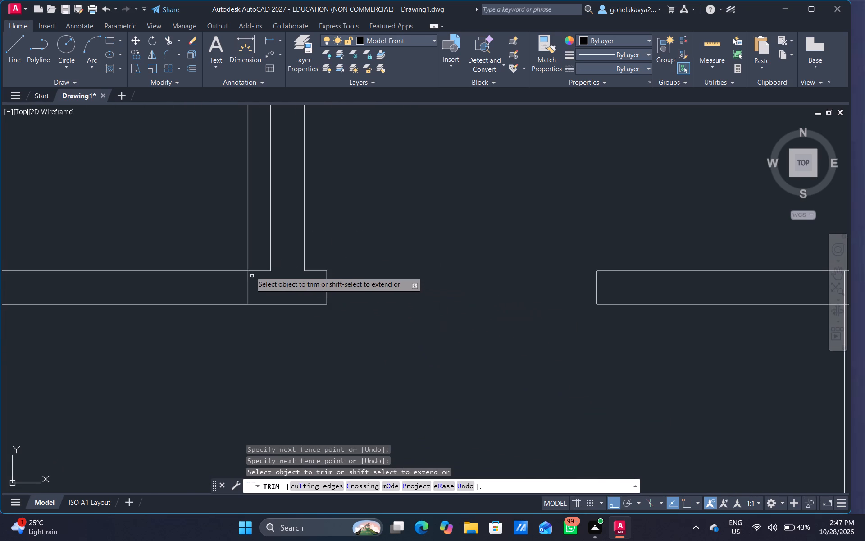
Cut the door opening left of the left partition through the horizontal wall, trimming its 3" and 3' guide lines above the wall.
left_click(249, 261)
scroll(237, 254, "down", 1)
middle_click_drag(225, 242, 360, 266)
scroll(360, 266, "down", 1)
left_click_drag(325, 260, 325, 306)
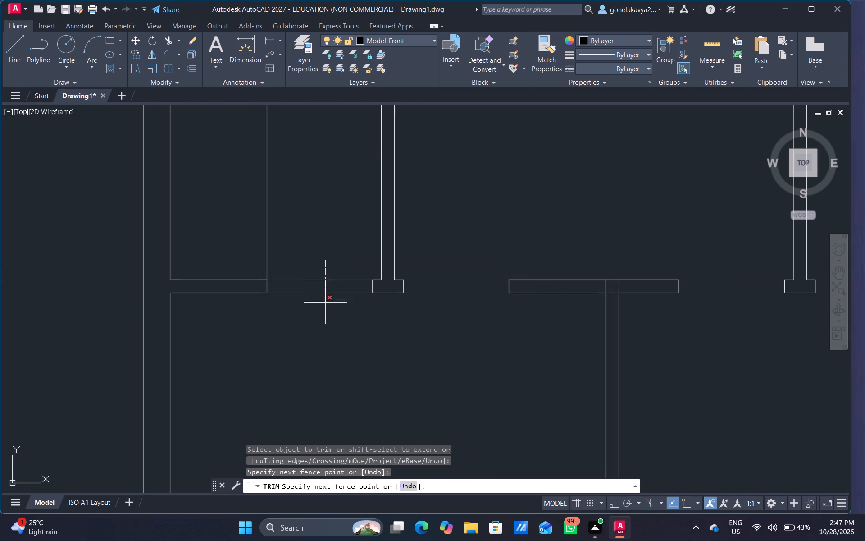
left_click_drag(325, 306, 325, 312)
left_click_drag(308, 268, 232, 251)
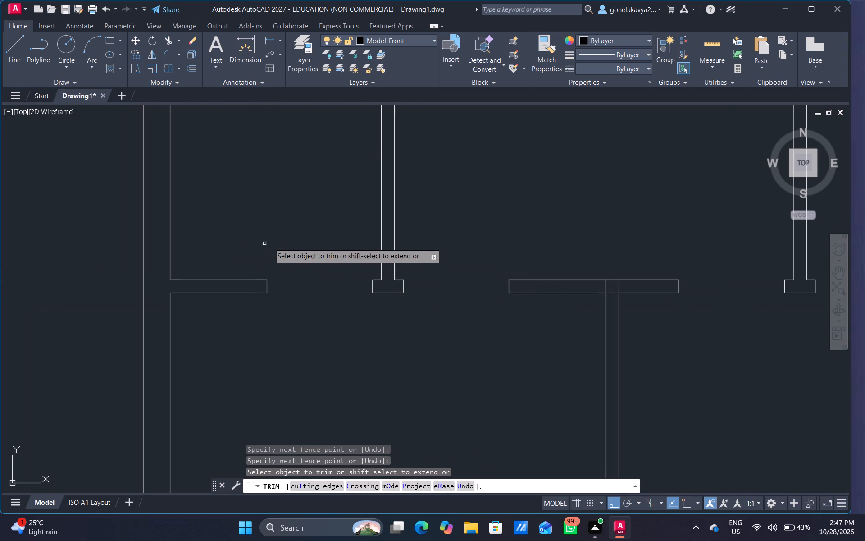
Trim the lines inside the junction where the central partition meets the upper horizontal wall, joining the two outlines.
scroll(275, 243, "down", 1)
middle_click_drag(386, 290, 322, 322)
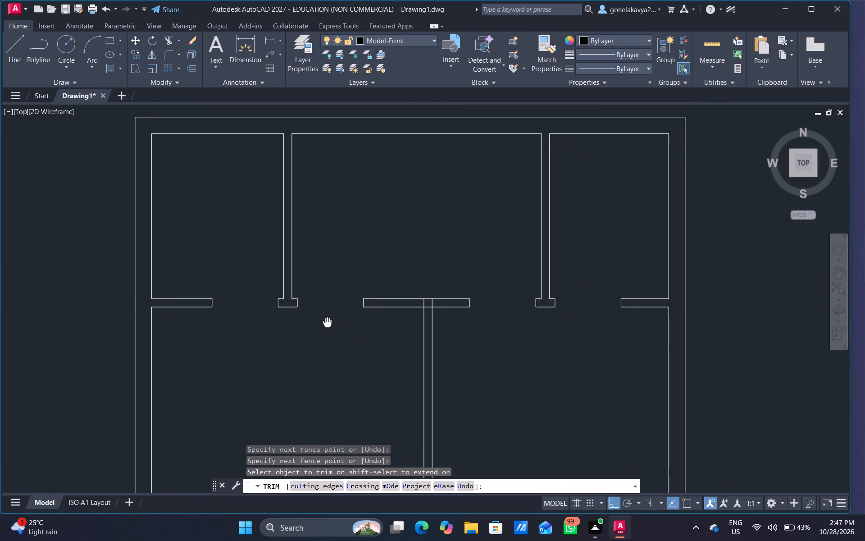
middle_click_drag(322, 322, 313, 315)
scroll(395, 308, "up", 3)
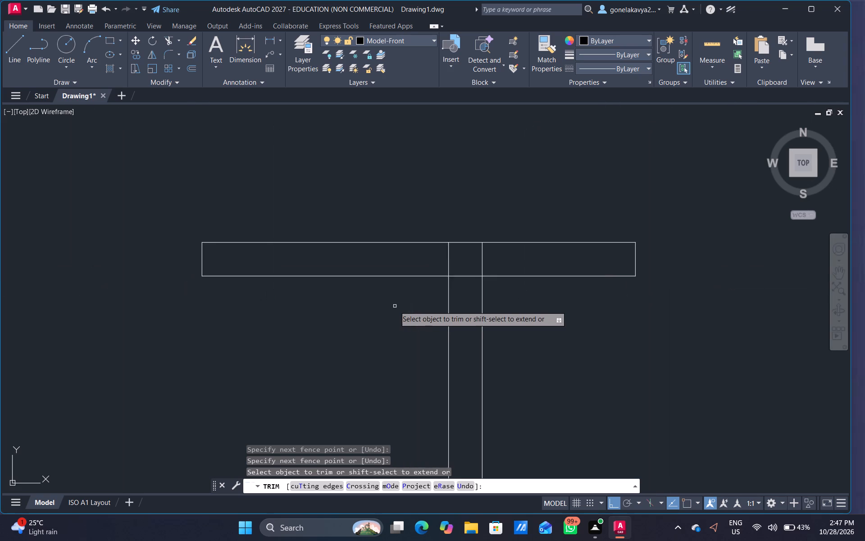
left_click_drag(444, 264, 490, 261)
left_click_drag(475, 267, 473, 278)
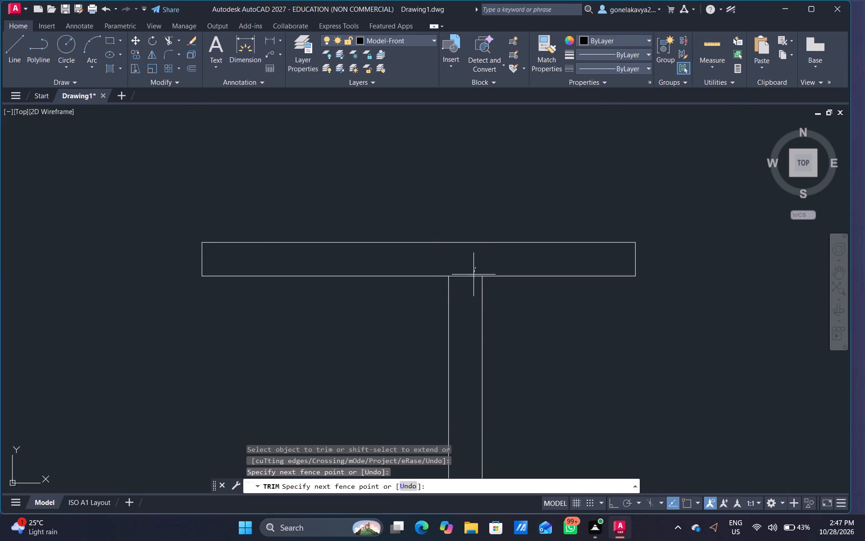
left_click_drag(473, 278, 469, 303)
scroll(477, 321, "down", 3)
middle_click_drag(592, 352, 573, 334)
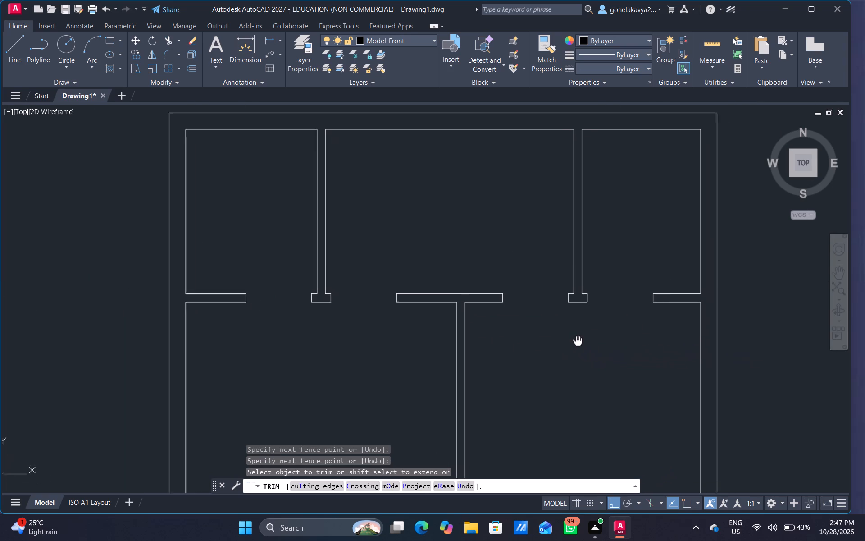
middle_click_drag(573, 334, 549, 296)
scroll(549, 295, "down", 1)
scroll(538, 337, "down", 1)
middle_click_drag(538, 335, 531, 319)
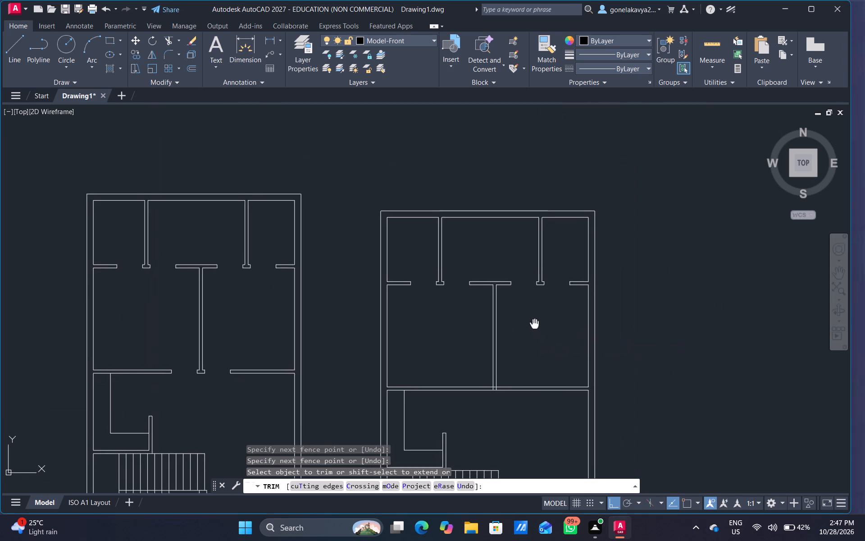
middle_click_drag(531, 319, 527, 309)
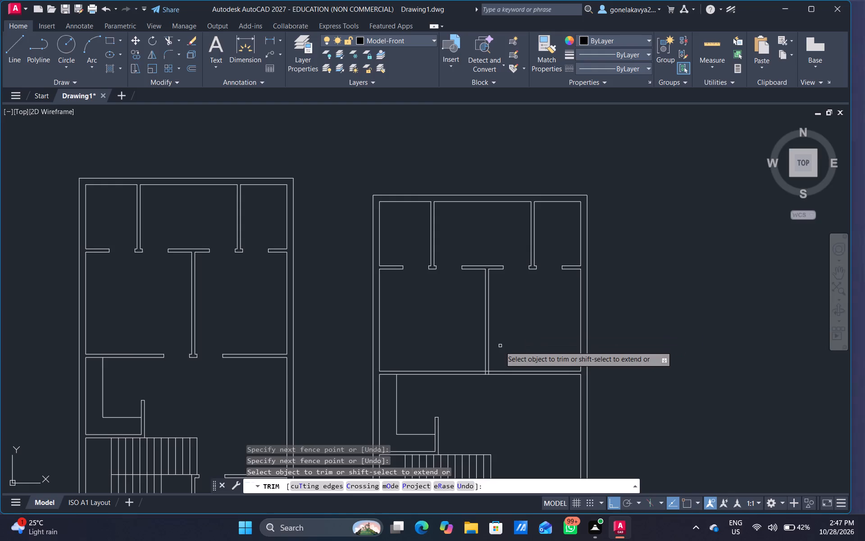
middle_click_drag(499, 339, 493, 323)
key("Escape")
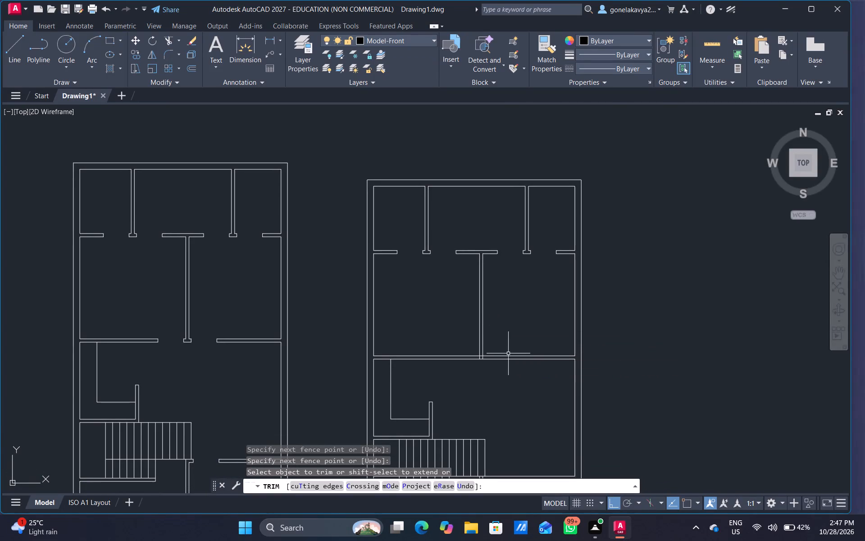
Offset the central partition's right face 3" to the right, and offset that new line another 3' to mark a door opening.
key("o")
key("Return")
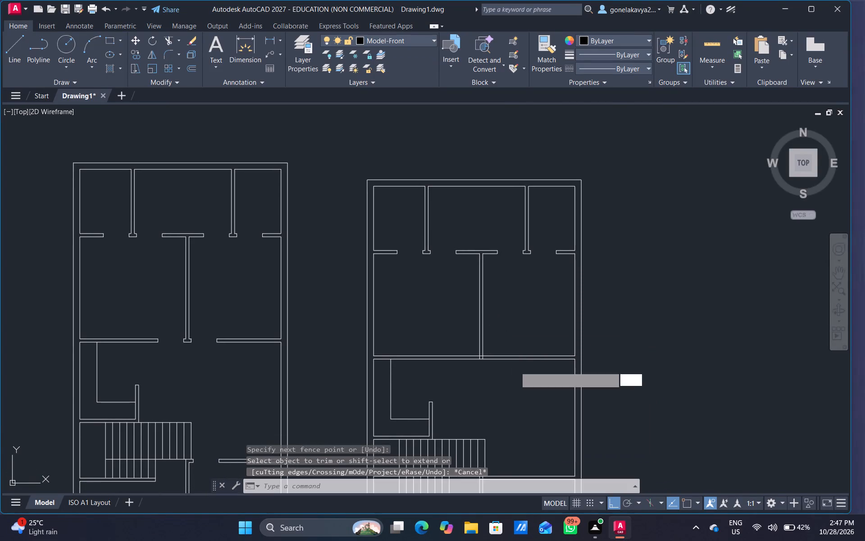
scroll(472, 344, "up", 2)
middle_click_drag(474, 344, 345, 322)
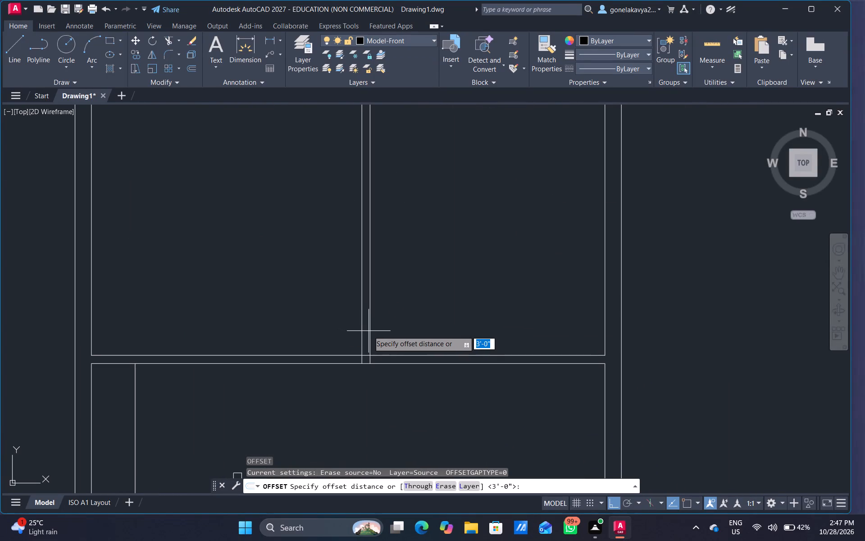
left_click(369, 331)
left_click(412, 334)
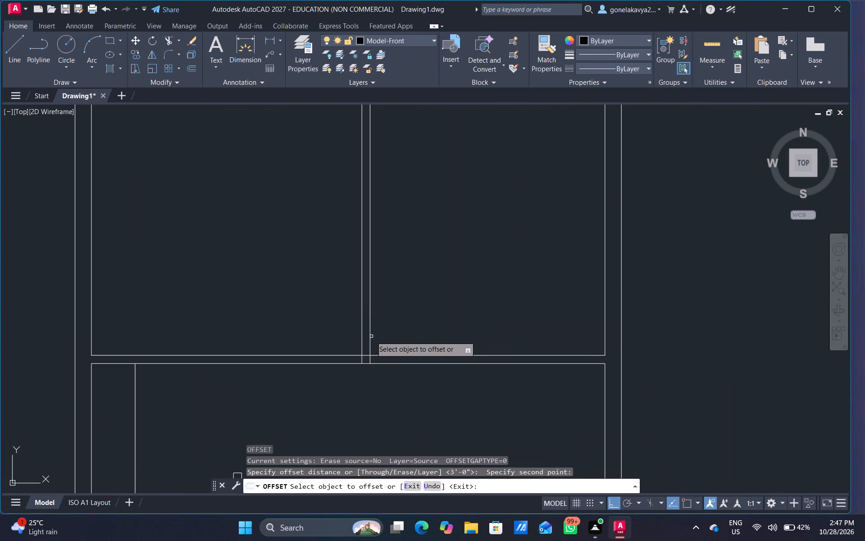
left_click(370, 335)
type("3\"")
key("Return")
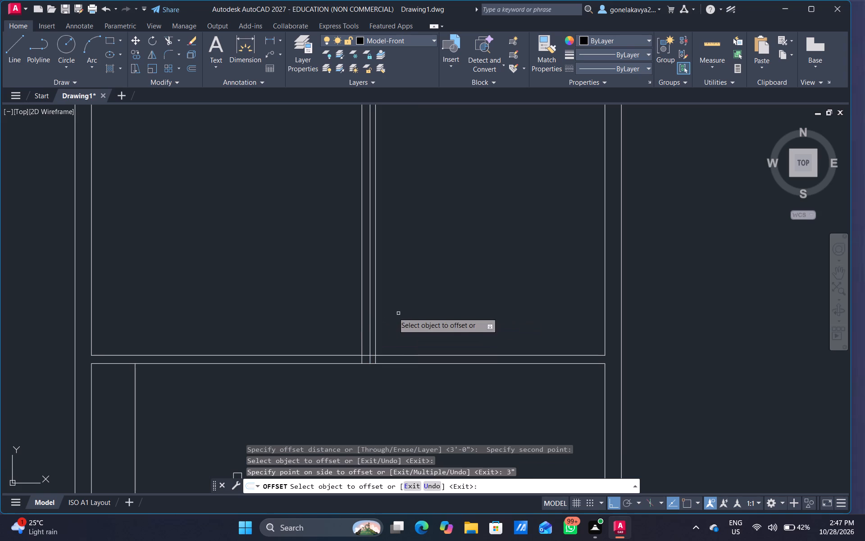
left_click(376, 315)
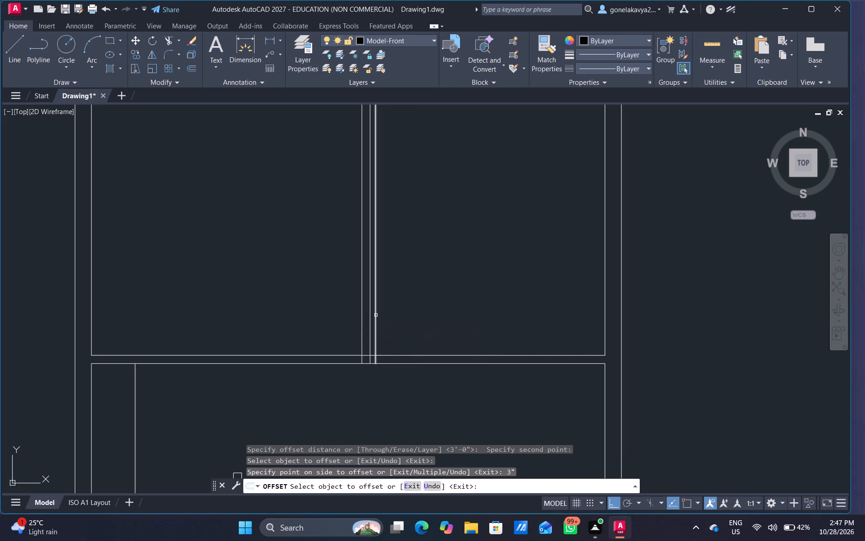
type("3'")
key("Return")
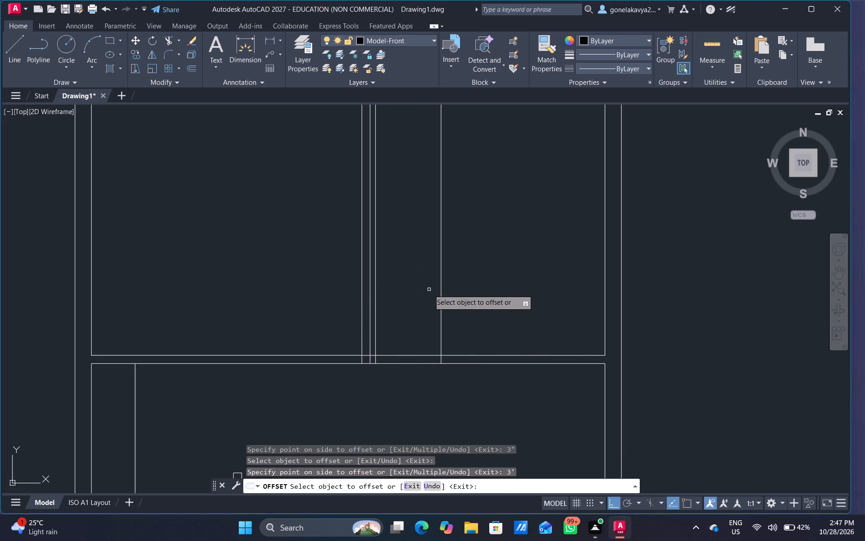
Offset the central partition's left face 3" to the left, and offset that new line another 3' for the second door opening.
left_click(362, 327)
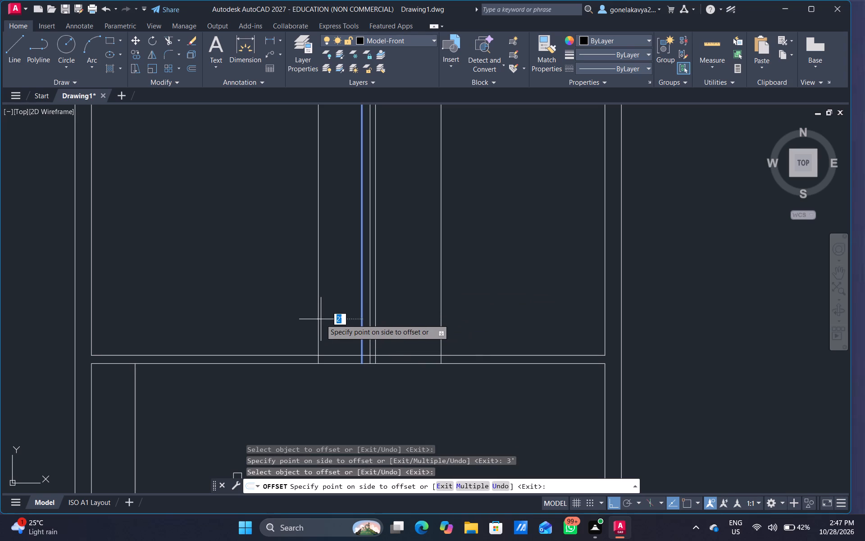
type("3\"")
key("Return")
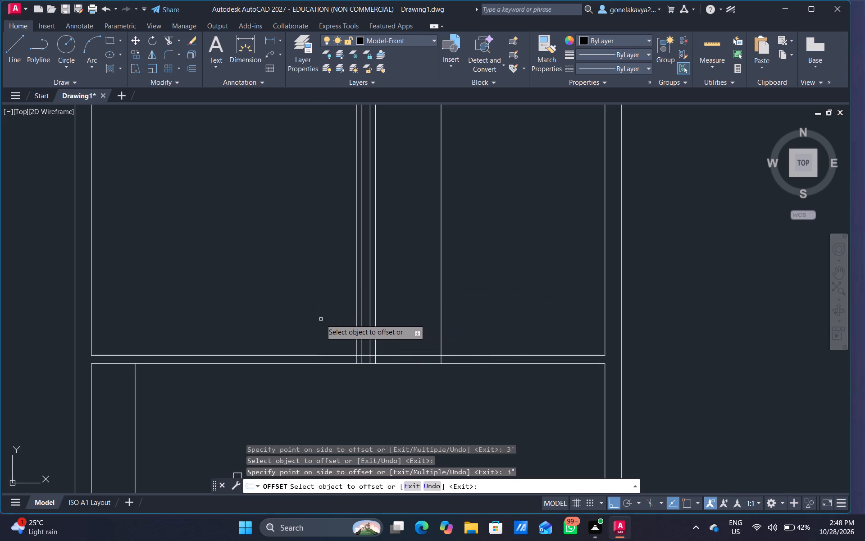
left_click(357, 323)
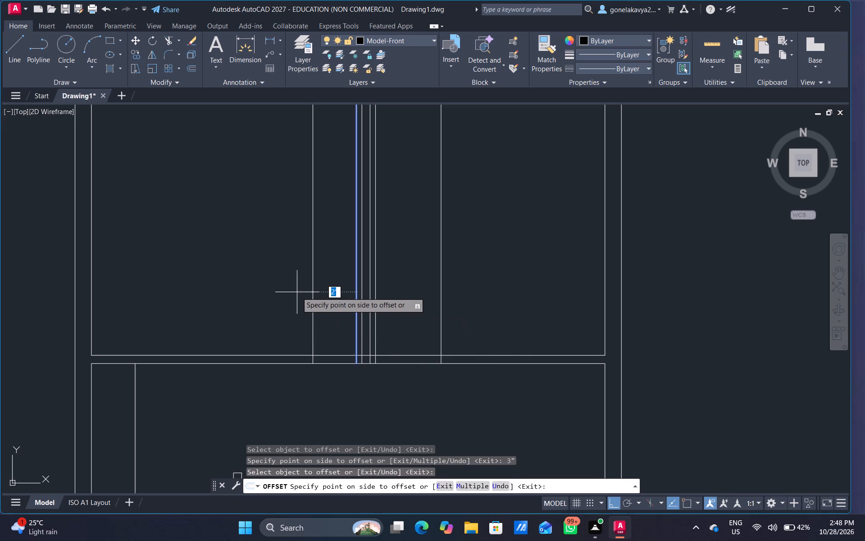
type("3'")
key("Return")
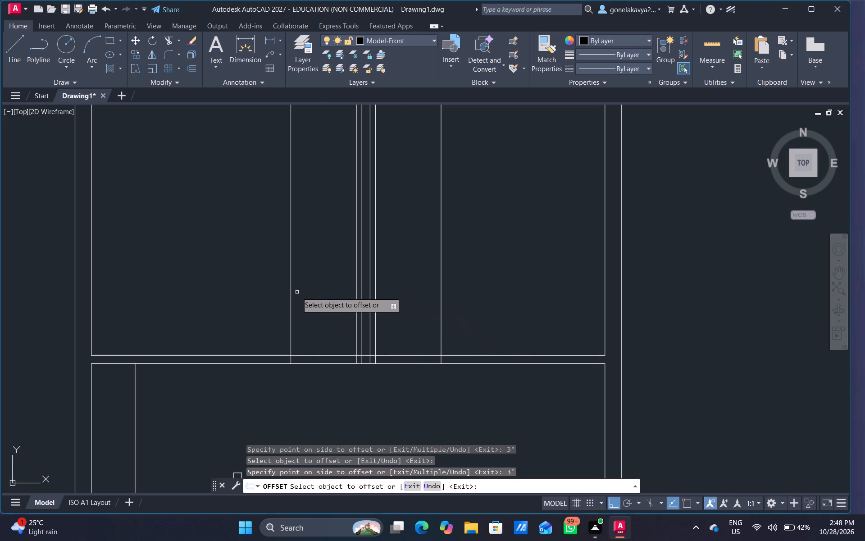
key("Escape")
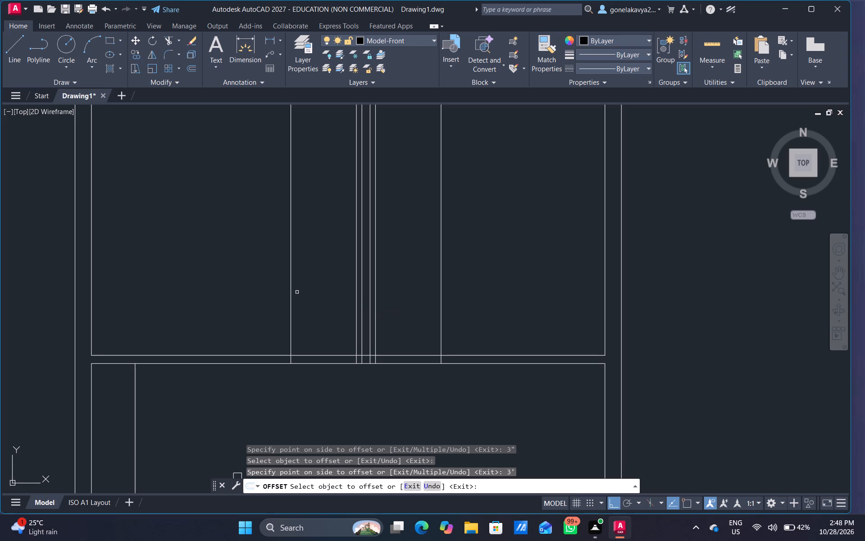
Cut the door opening left of the central partition through the horizontal wall above the counter, trimming its two guide lines above the wall.
type("tr")
key("space")
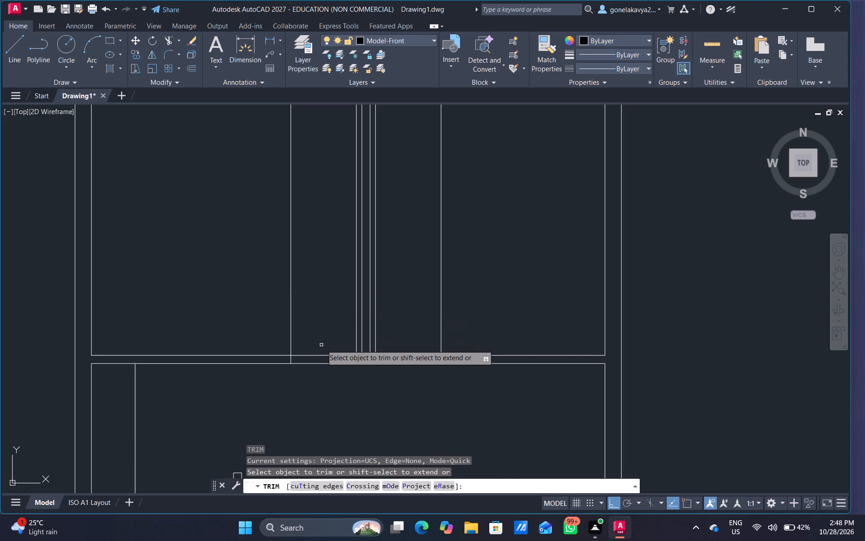
left_click_drag(325, 345, 332, 373)
scroll(351, 354, "up", 2)
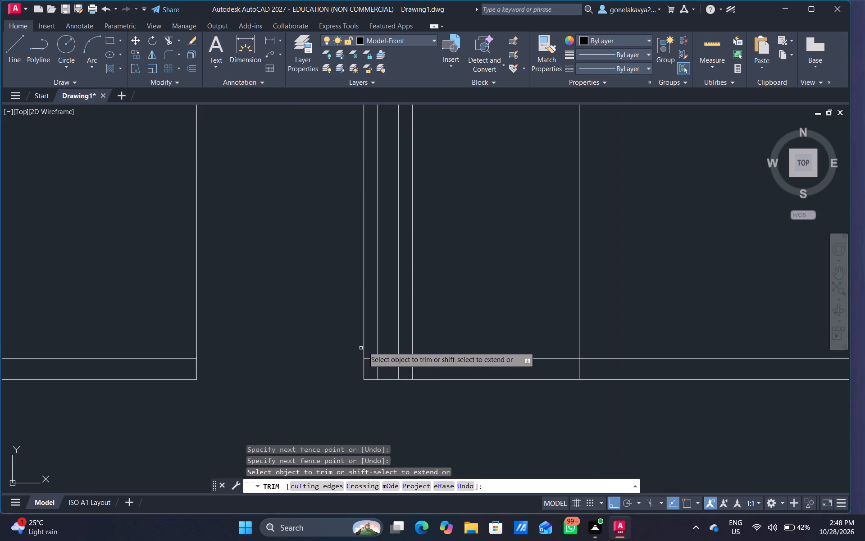
left_click_drag(370, 341, 350, 332)
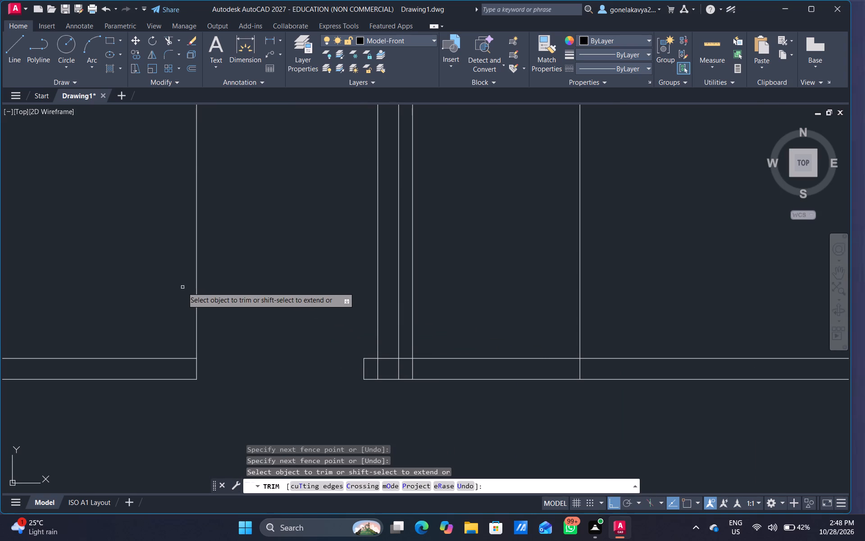
left_click_drag(182, 287, 211, 286)
Trim the 3" guide line right of the central partition above the wall and clear the lines inside the partition's lower wall junction.
scroll(380, 363, "up", 2)
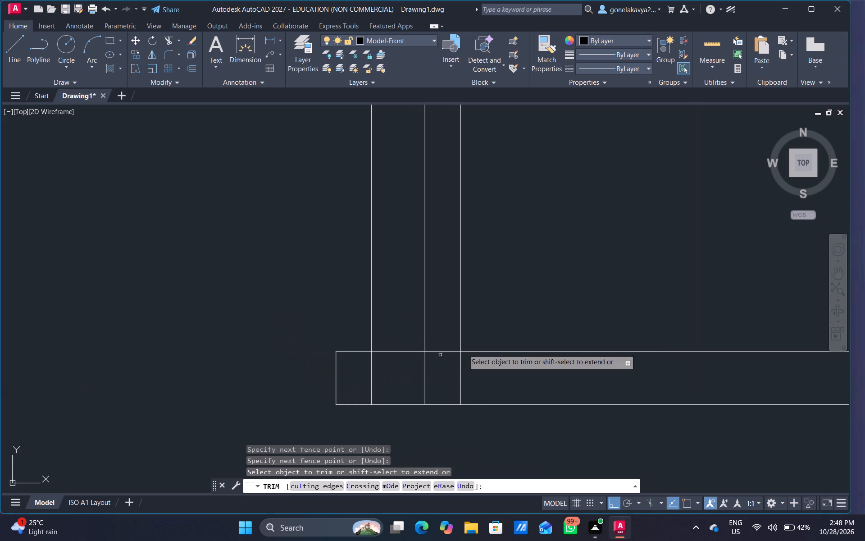
left_click_drag(471, 325, 455, 307)
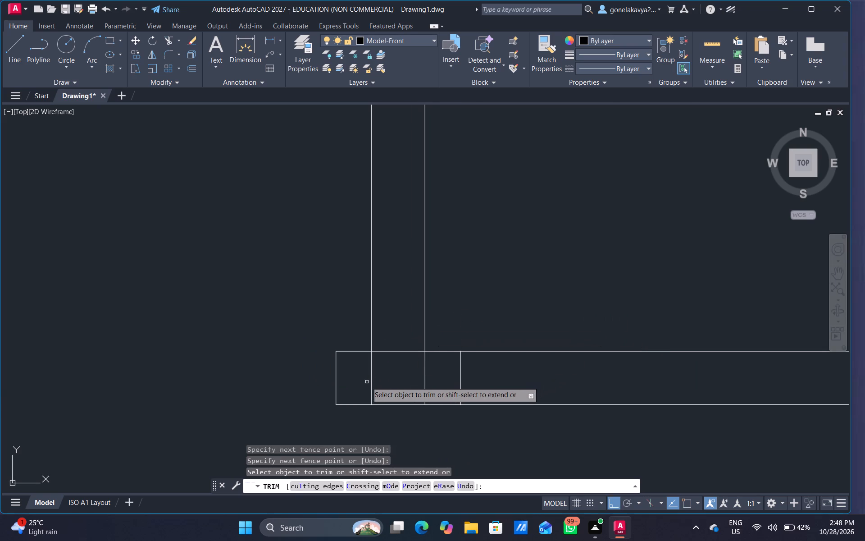
left_click_drag(365, 382, 426, 382)
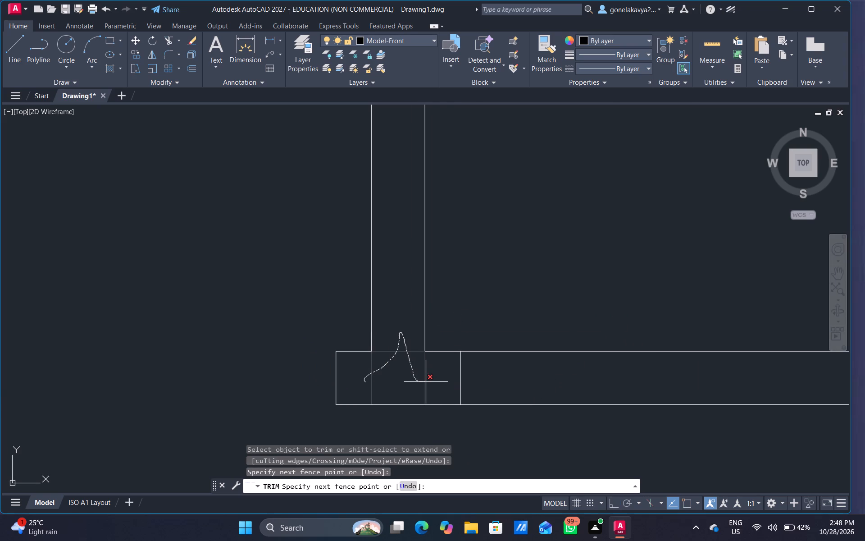
left_click_drag(426, 382, 431, 380)
Cut the door opening right of the central partition through the wall above the counter, trimming its 3' guide line above the wall.
scroll(491, 385, "down", 4)
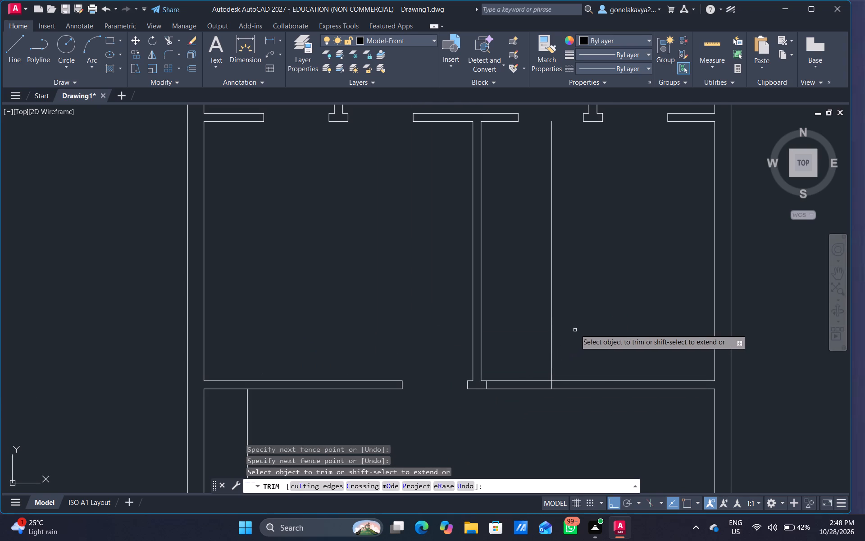
left_click_drag(575, 329, 533, 326)
left_click_drag(528, 347, 521, 413)
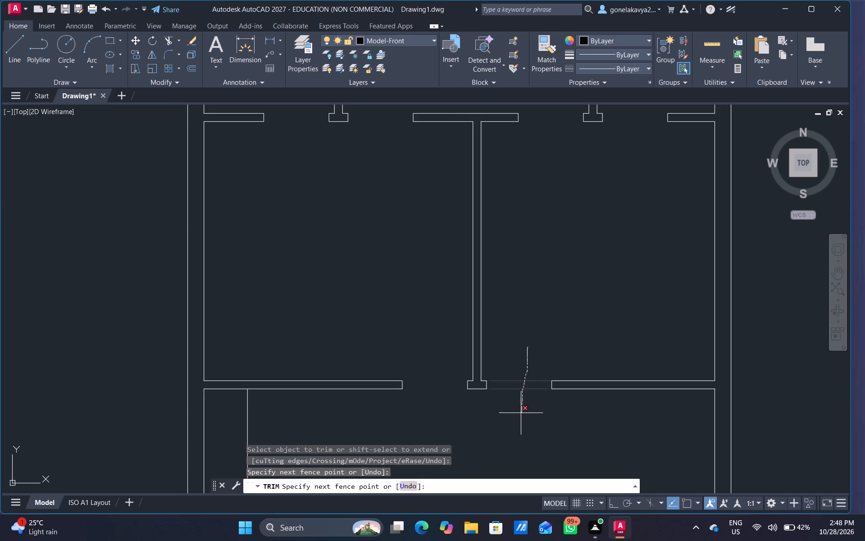
scroll(511, 426, "down", 1)
middle_click_drag(518, 431, 460, 243)
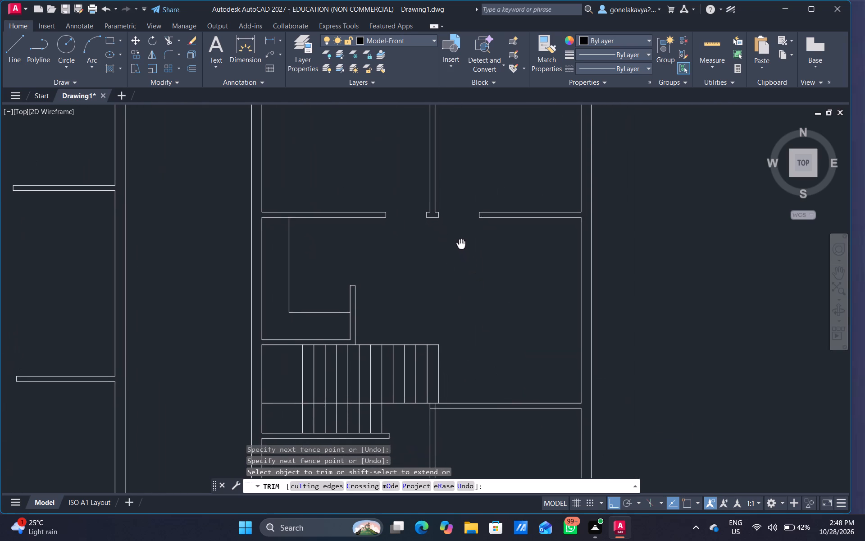
middle_click_drag(460, 243, 454, 228)
middle_click_drag(455, 358, 428, 282)
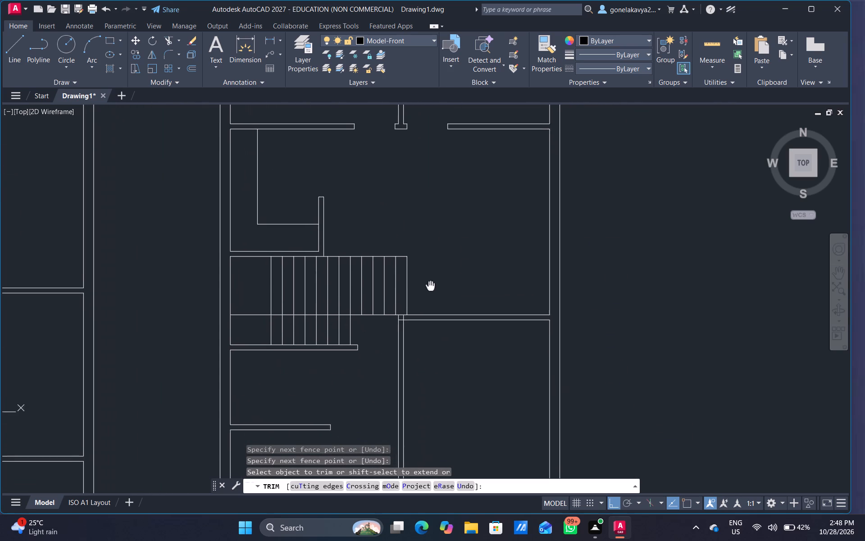
middle_click_drag(428, 282, 426, 277)
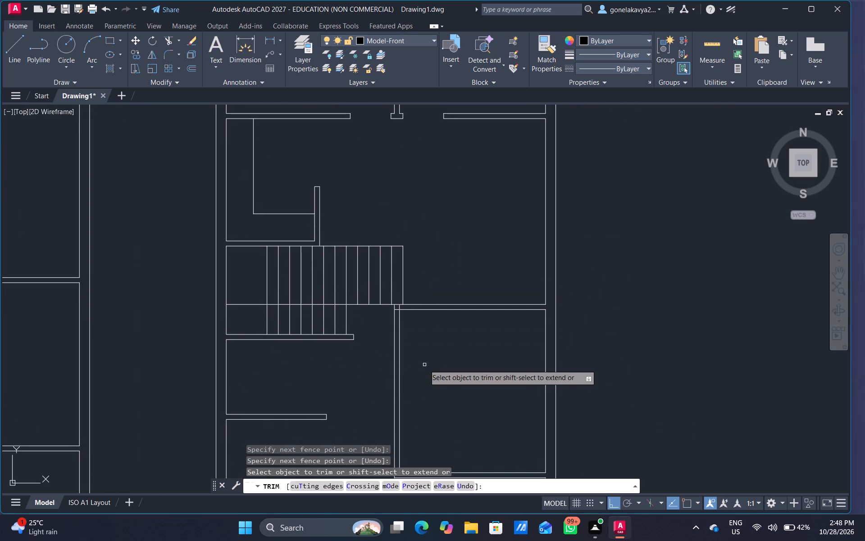
key("Escape")
Offset the right face of the partition below the staircase 3" to the right, and offset that new line another 3' for a door opening.
key("o")
key("Return")
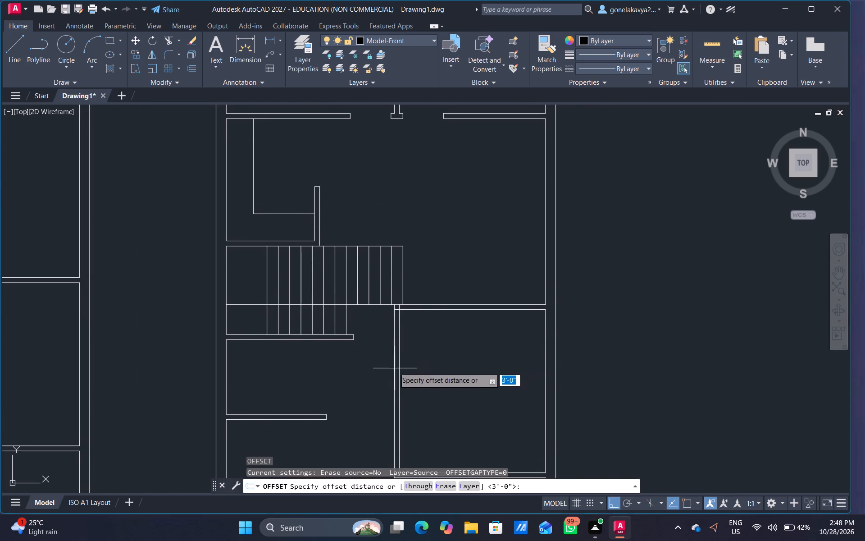
scroll(392, 359, "up", 1)
left_click_drag(406, 343, 415, 339)
left_click(462, 325)
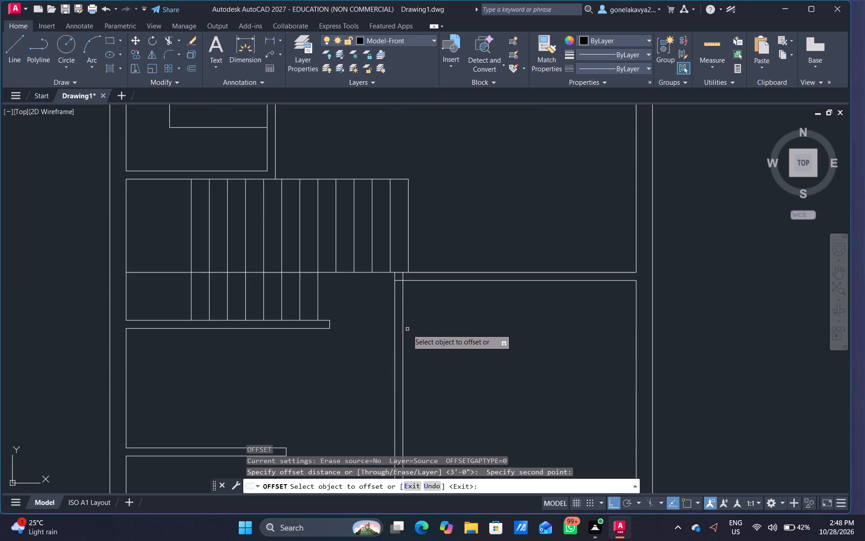
left_click(404, 325)
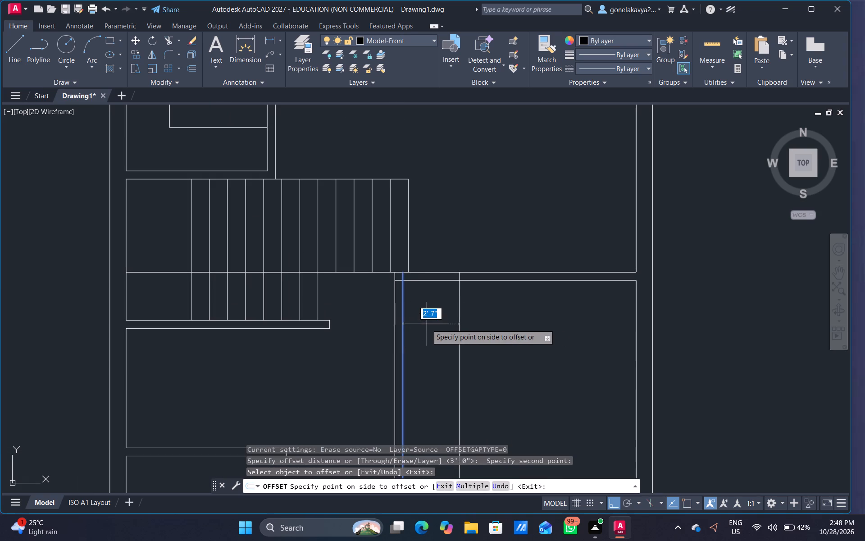
type("3\"")
key("Return")
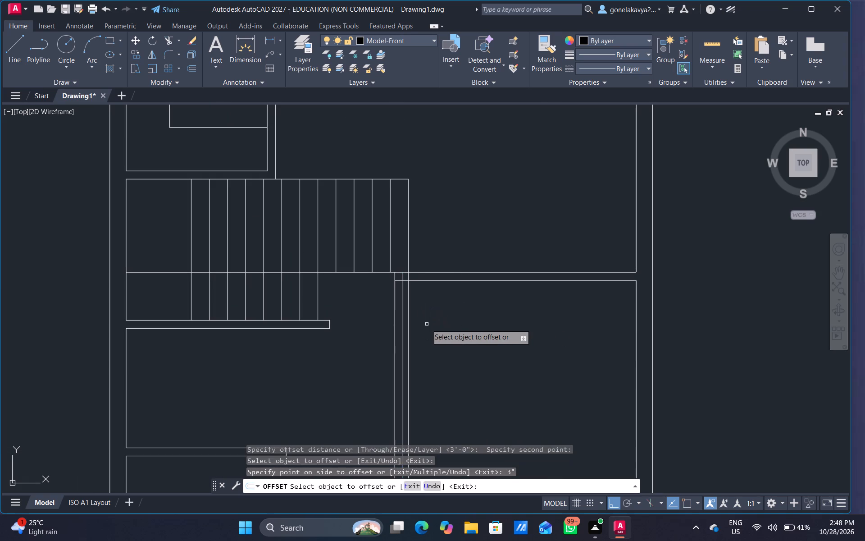
left_click(409, 296)
type("3'")
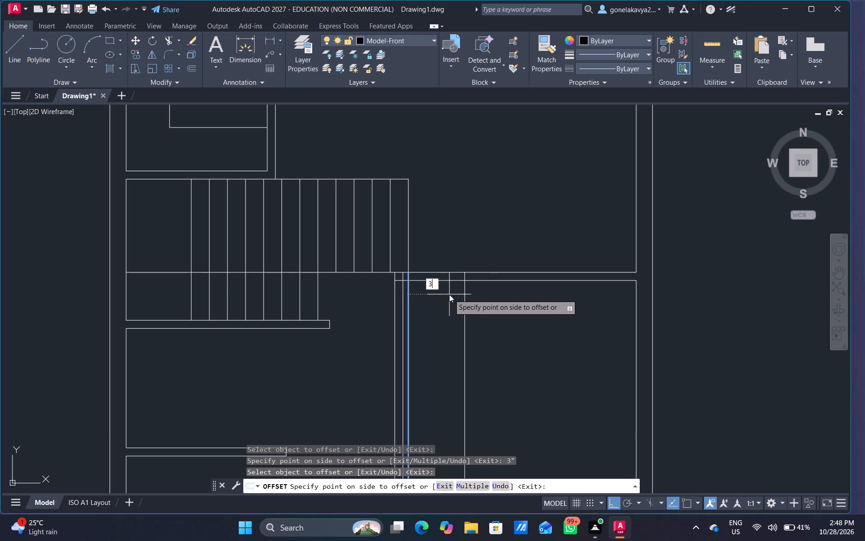
key("Return")
key("Escape")
Cut the door opening through the horizontal wall beside the staircase, trimming both guide lines below it and clearing the lines inside the partition junction.
type("tr")
key("space")
left_click_drag(436, 259, 436, 300)
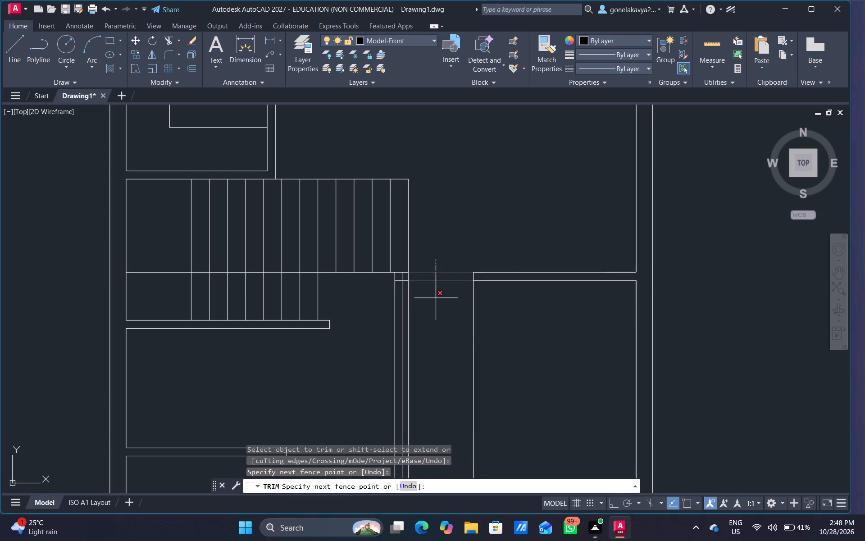
left_click_drag(436, 300, 436, 305)
left_click_drag(447, 316, 496, 350)
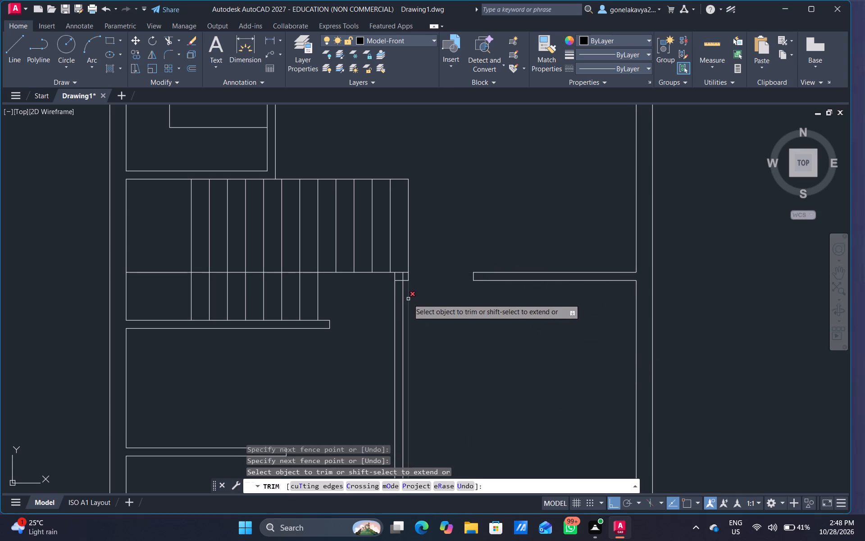
left_click(409, 297)
scroll(404, 275, "up", 4)
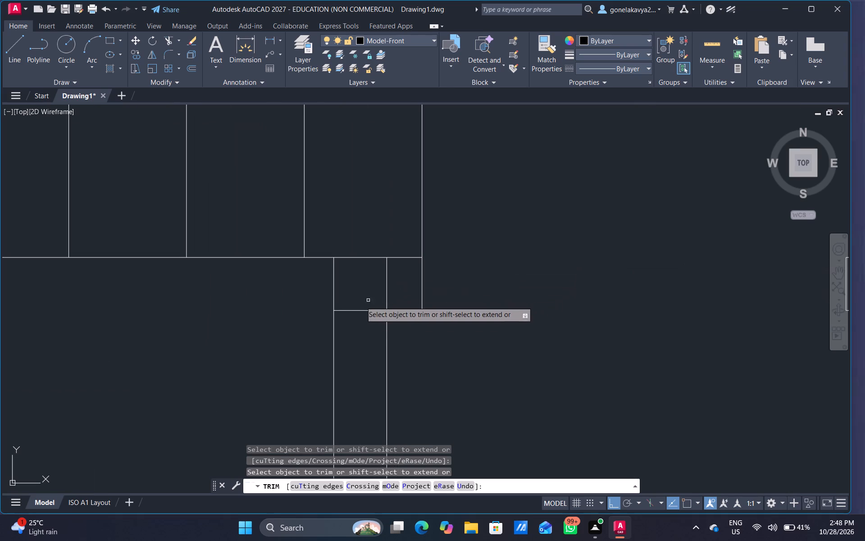
left_click_drag(360, 324, 406, 275)
scroll(410, 294, "down", 4)
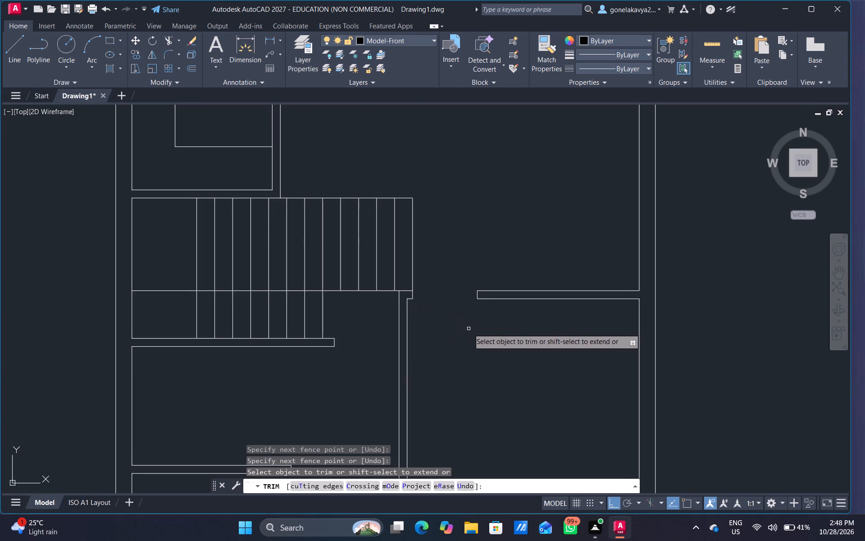
Examine the second floor plan's walls and door openings from bottom to top, comparing it with the first plan.
middle_click_drag(473, 334, 472, 294)
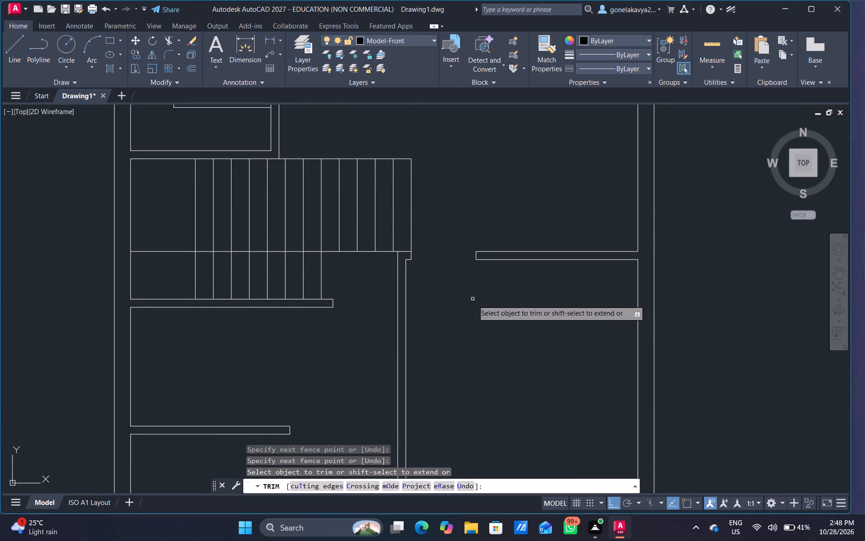
scroll(474, 311, "down", 1)
middle_click_drag(479, 355, 464, 338)
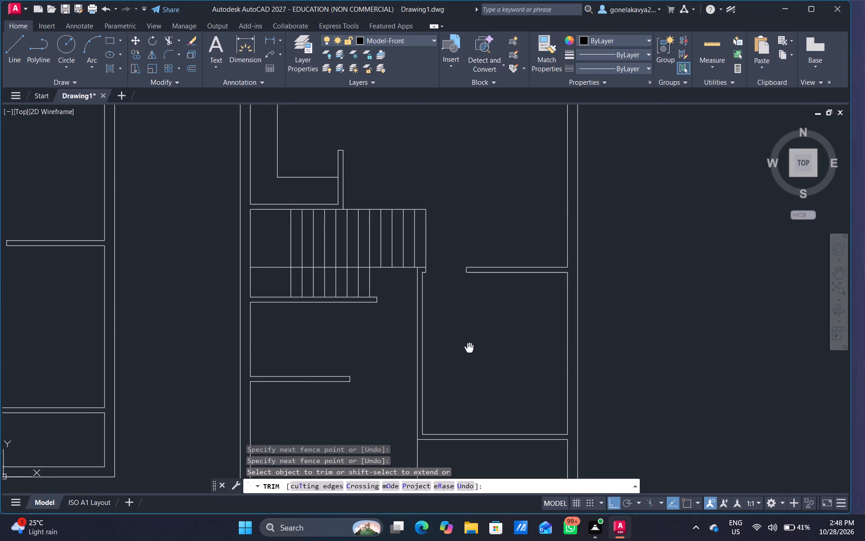
middle_click_drag(464, 338, 453, 275)
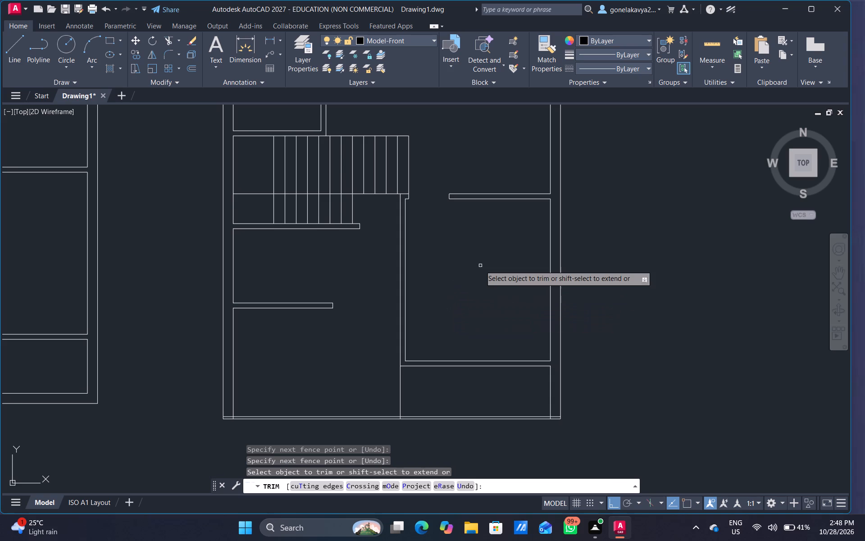
middle_click_drag(463, 266, 464, 307)
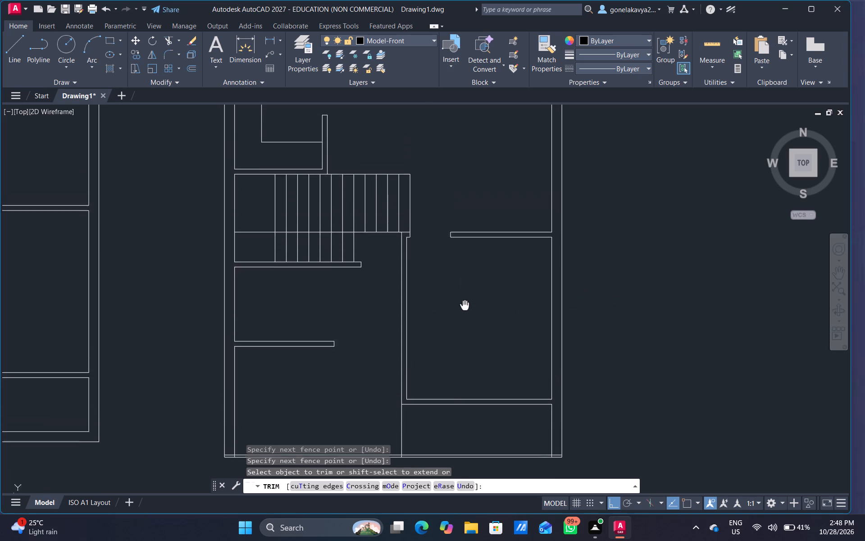
middle_click_drag(464, 307, 464, 317)
scroll(464, 316, "down", 1)
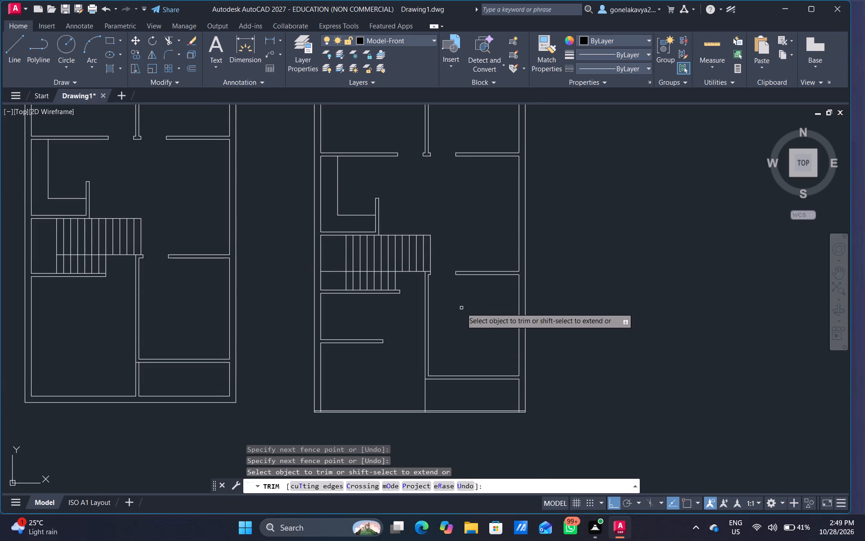
middle_click_drag(472, 312, 451, 266)
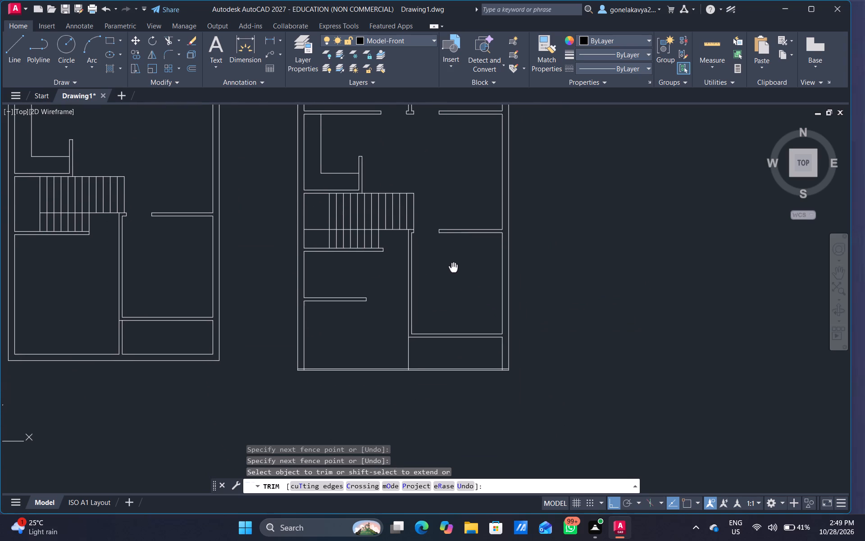
middle_click_drag(451, 266, 450, 264)
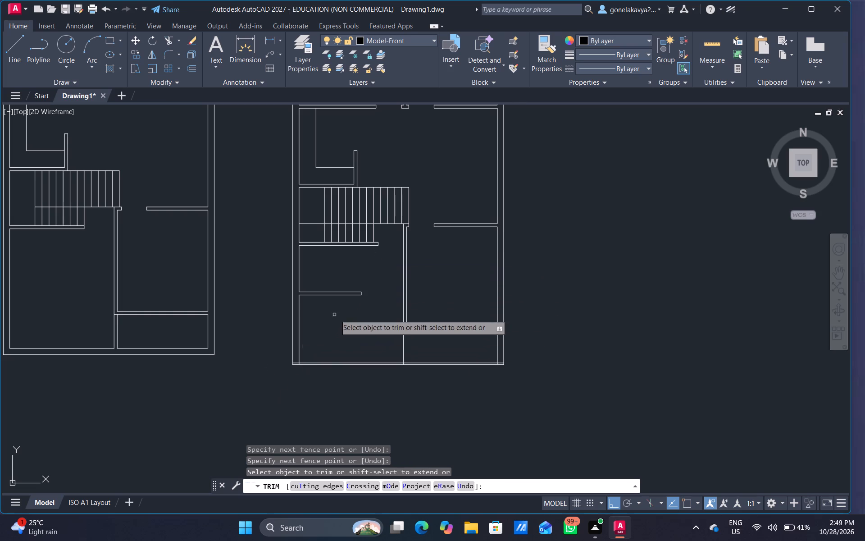
middle_click_drag(340, 318, 303, 438)
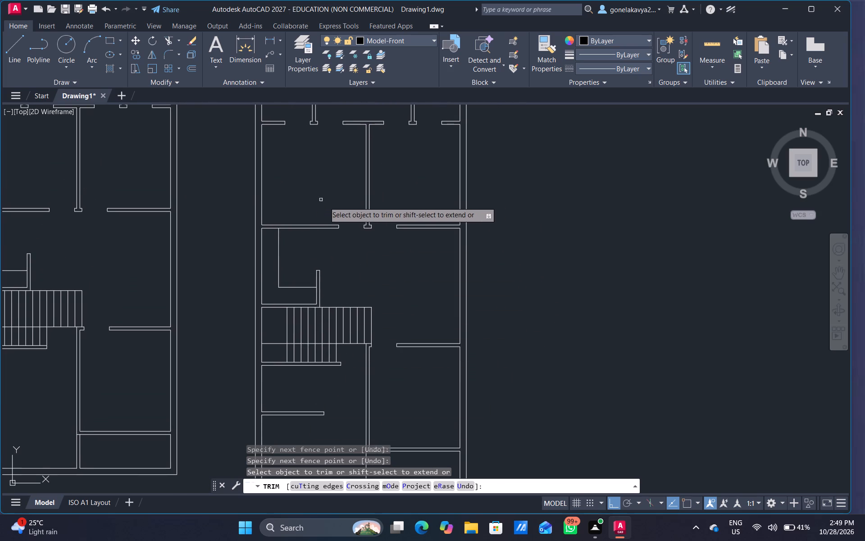
middle_click_drag(328, 208, 371, 353)
scroll(373, 335, "down", 1)
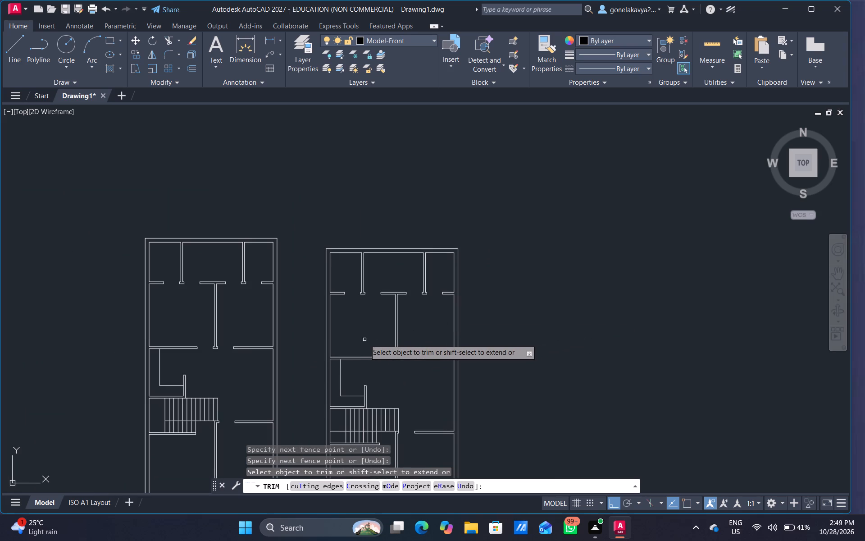
middle_click_drag(371, 332, 370, 243)
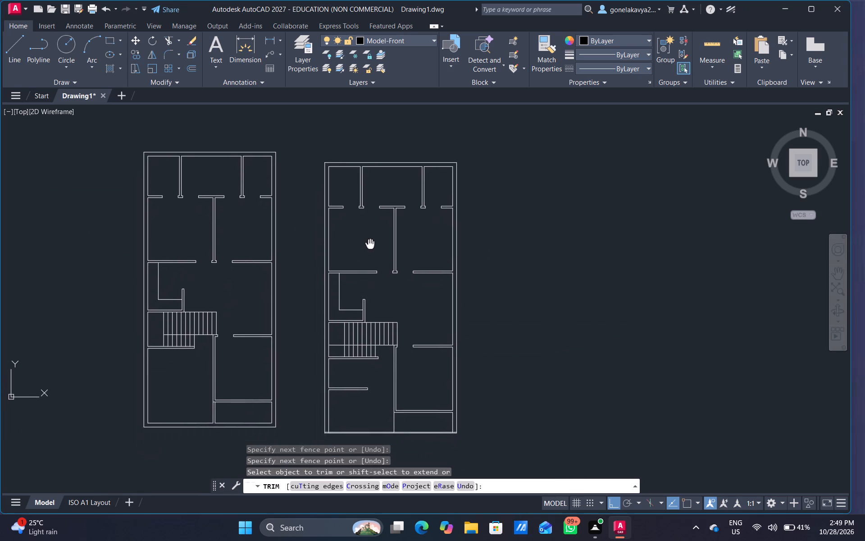
middle_click_drag(370, 243, 410, 234)
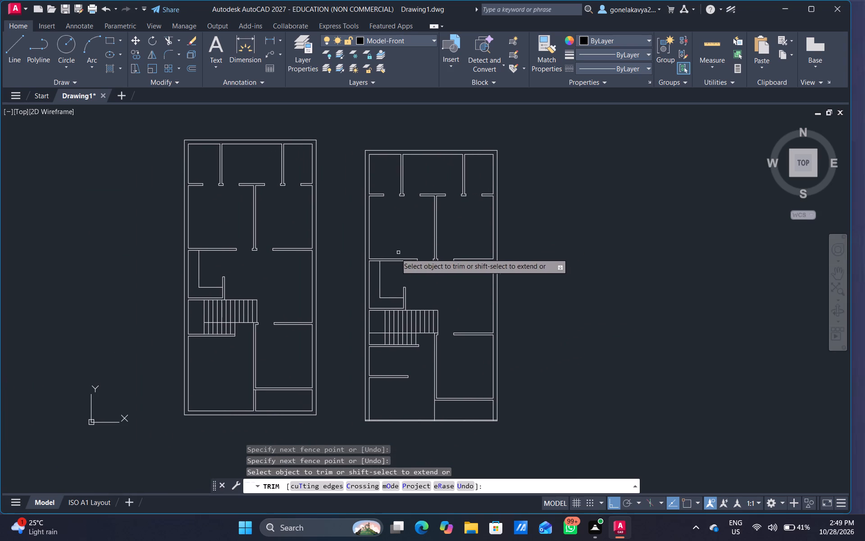
key("Escape")
Draw a vertical door-leaf rectangle about 3" wide and 3' high in the empty space left of the first plan.
type("rec")
key("space")
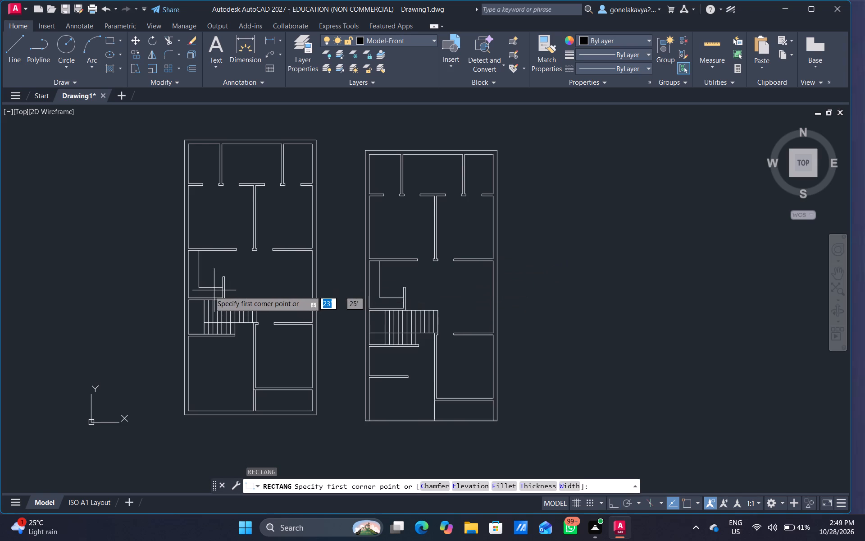
middle_click_drag(198, 292, 377, 325)
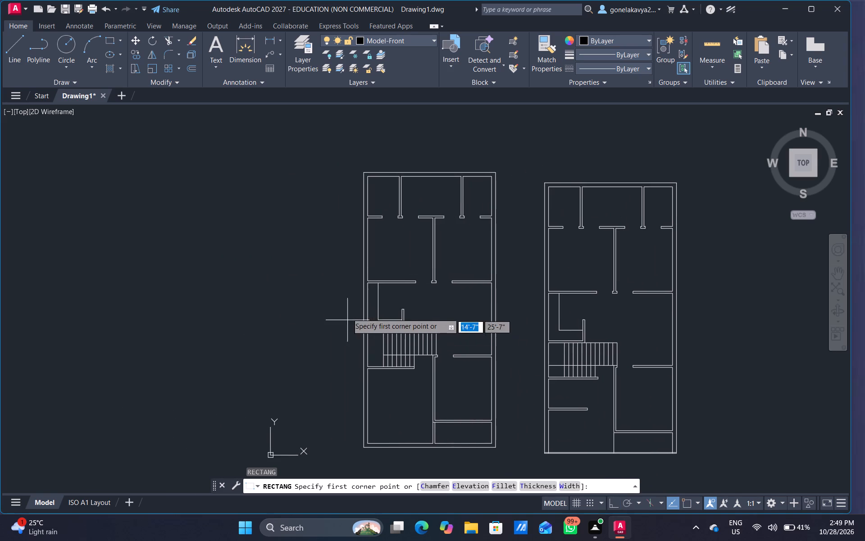
middle_click(332, 280)
scroll(332, 280, "up", 2)
left_click(319, 295)
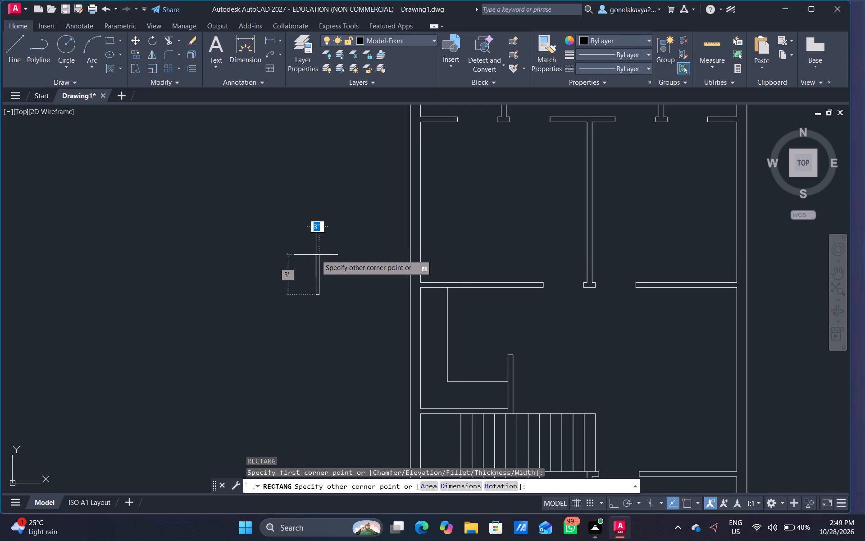
left_click(316, 255)
Copy the door-leaf rectangle horizontally to the left, leaving a clear gap between the two leaves.
left_click_drag(333, 289, 305, 285)
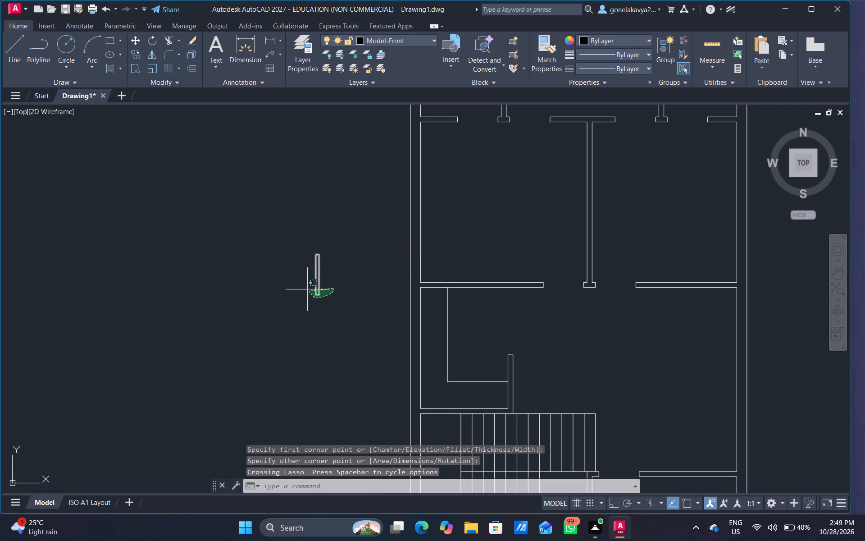
left_click_drag(305, 285, 312, 239)
right_click(328, 233)
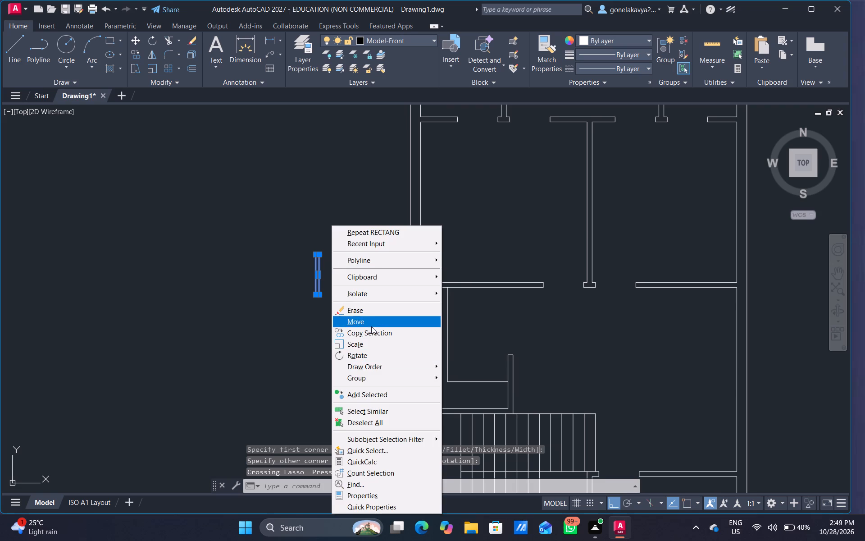
left_click(368, 333)
left_click(347, 306)
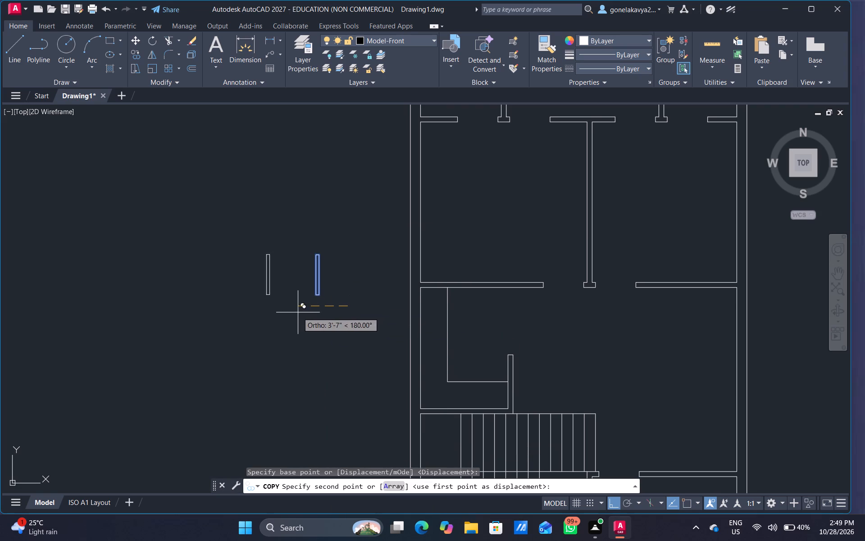
left_click(260, 314)
key("Escape")
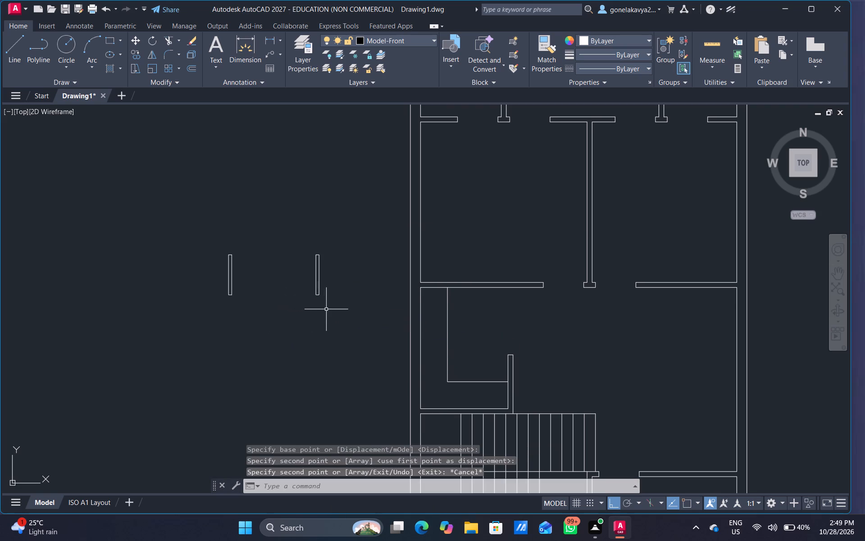
Rotate the original door leaf 90° so that it lies horizontally.
left_click_drag(330, 307, 328, 248)
right_click(330, 249)
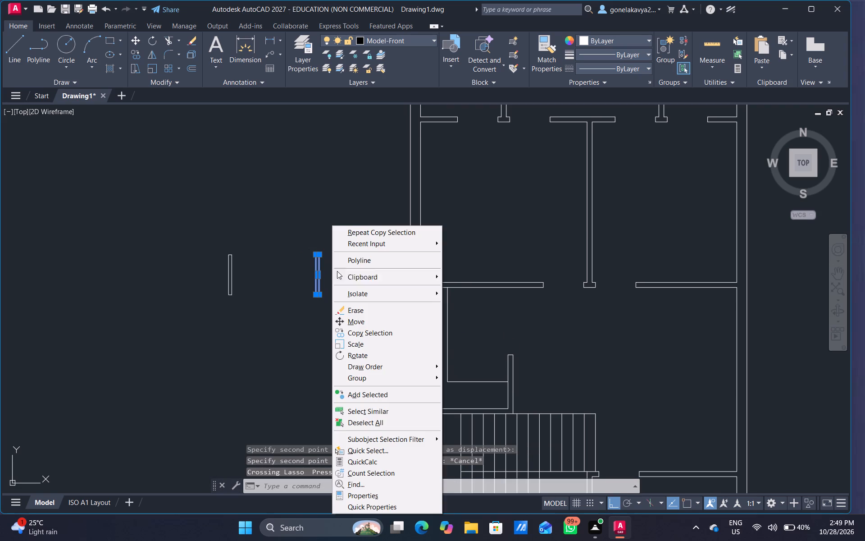
left_click(341, 355)
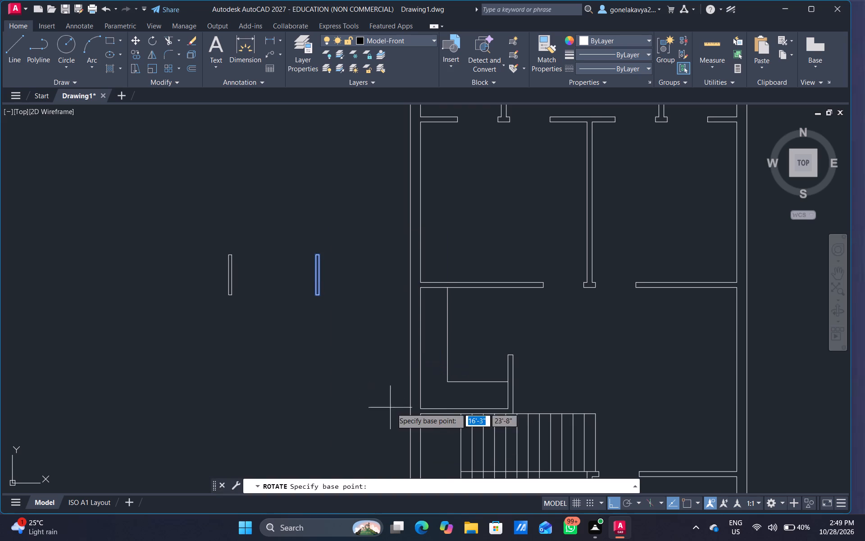
left_click(328, 304)
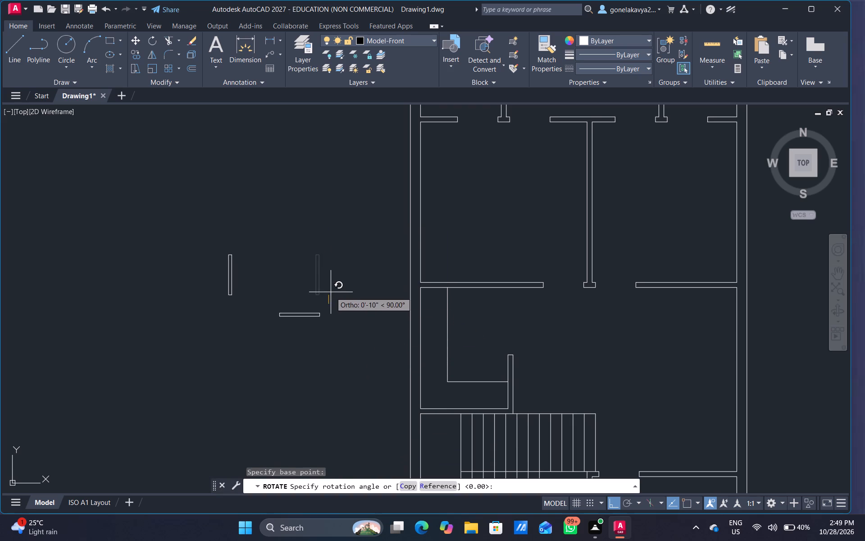
left_click_drag(331, 292, 336, 292)
With Ortho off, copy the vertical door leaf from its lower-right corner to both sides of the first plan's upper-left partition end.
middle_click_drag(266, 294, 364, 343)
scroll(350, 328, "up", 2)
left_click_drag(314, 351, 303, 351)
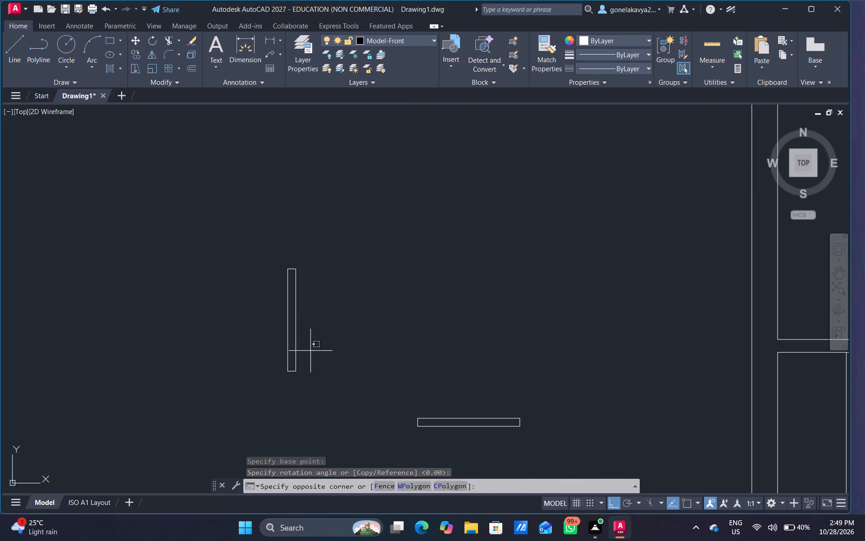
left_click_drag(303, 351, 269, 350)
right_click(314, 368)
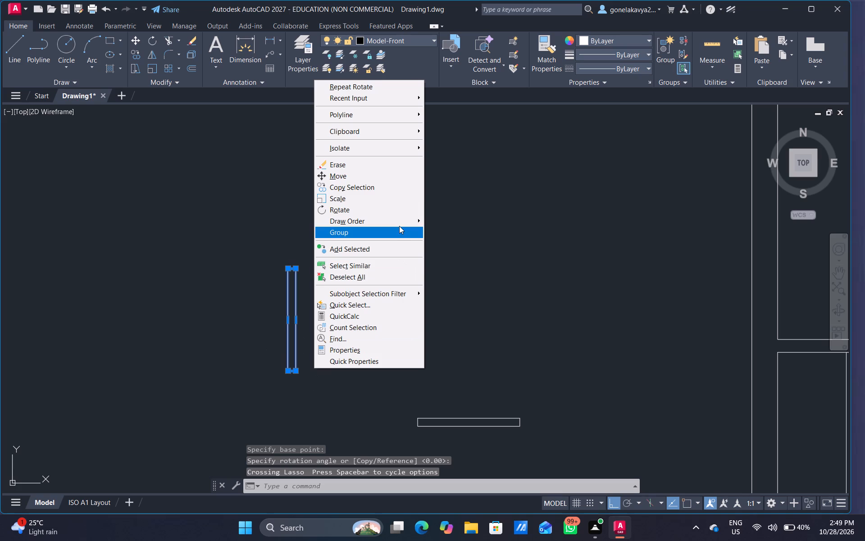
left_click(392, 189)
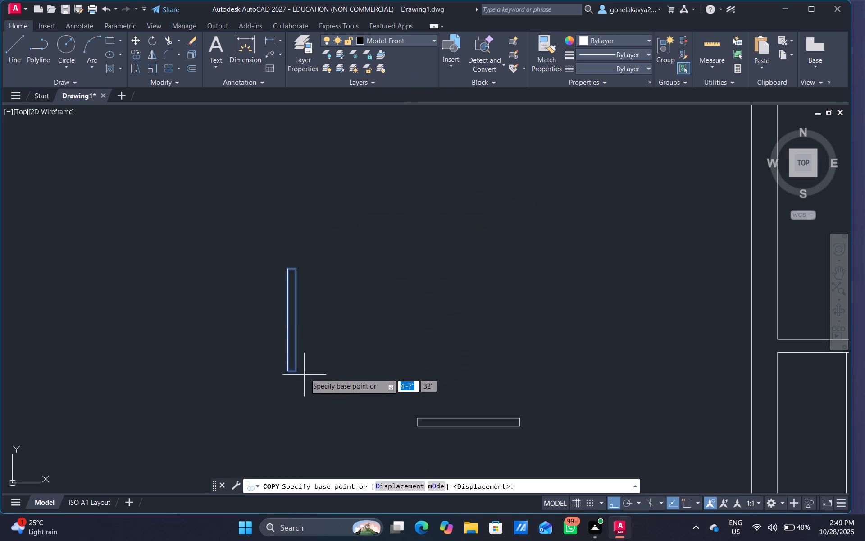
left_click(297, 374)
scroll(468, 304, "down", 1)
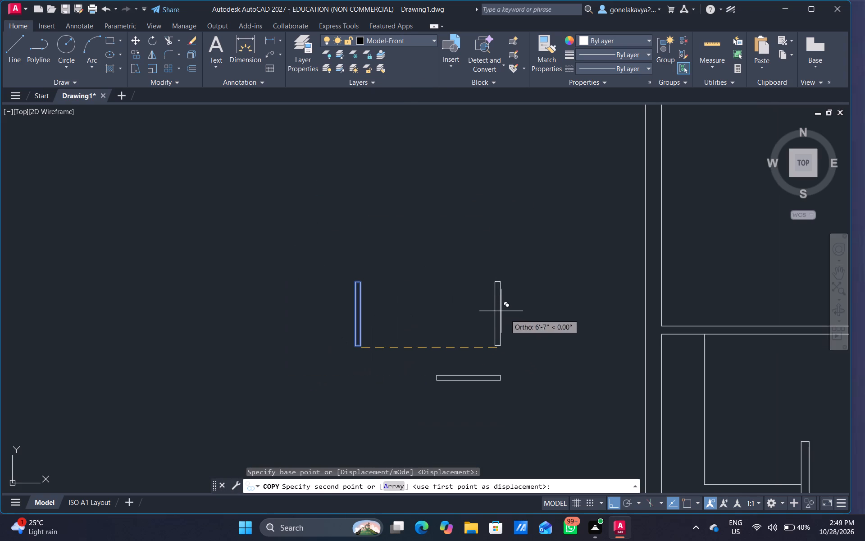
left_click(614, 504)
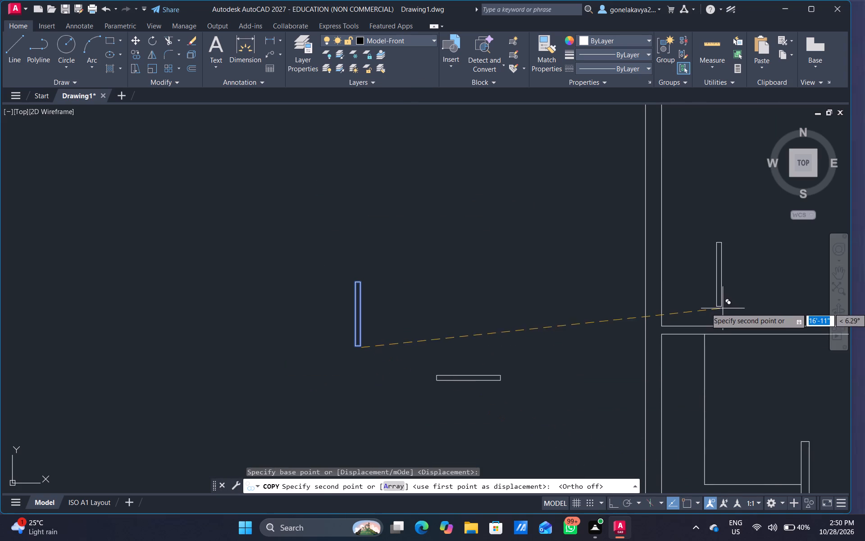
middle_click_drag(723, 307, 452, 526)
scroll(499, 303, "up", 2)
middle_click_drag(533, 279, 476, 380)
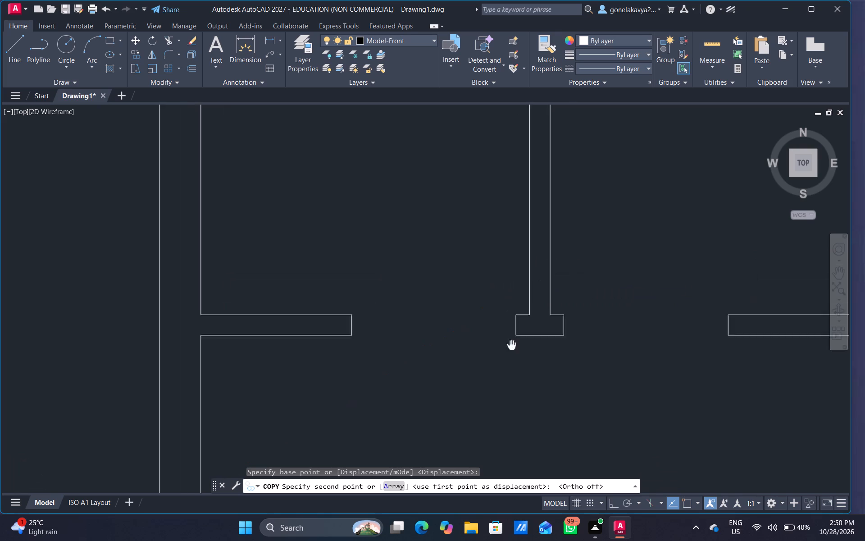
middle_click_drag(476, 380, 439, 402)
scroll(446, 383, "up", 2)
middle_click_drag(446, 382, 434, 299)
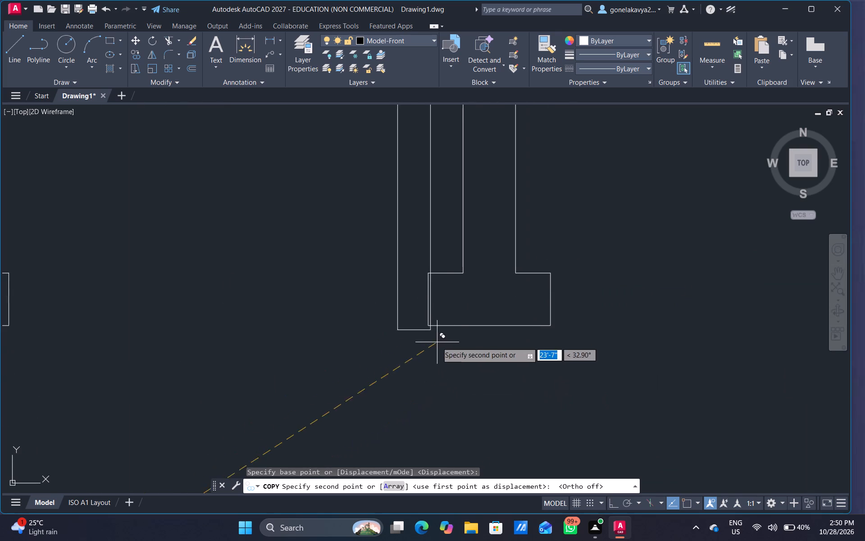
left_click(434, 318)
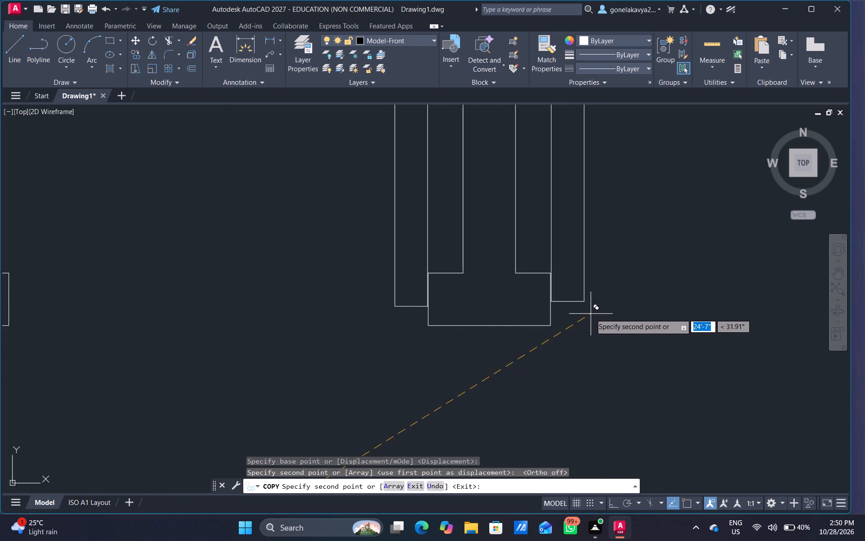
left_click(590, 313)
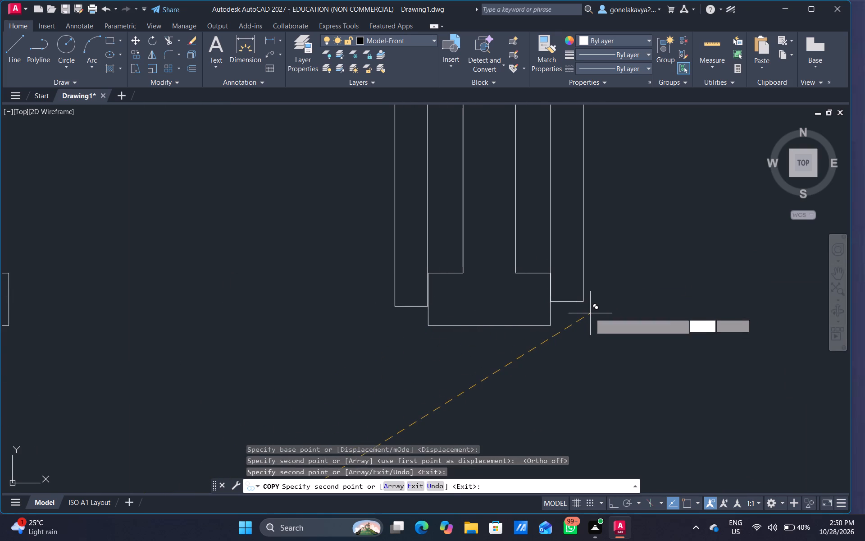
Place copies of the vertical door leaf against both sides of the first plan's upper-right partition end.
scroll(618, 347, "down", 4)
middle_click_drag(654, 376, 283, 317)
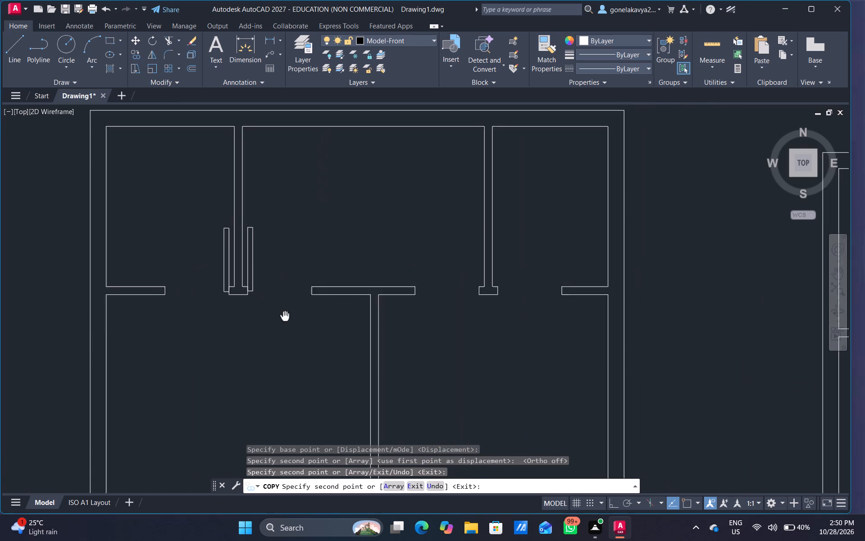
middle_click_drag(283, 317, 269, 329)
scroll(488, 307, "up", 4)
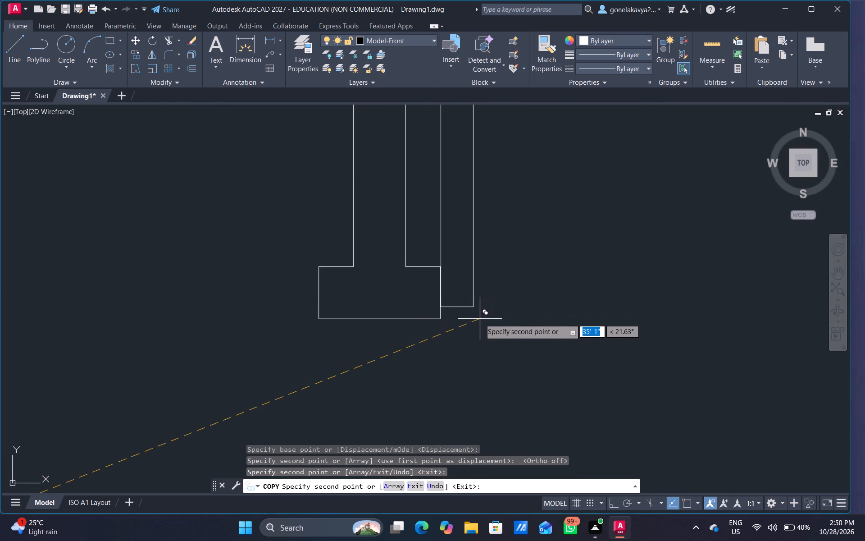
left_click(480, 319)
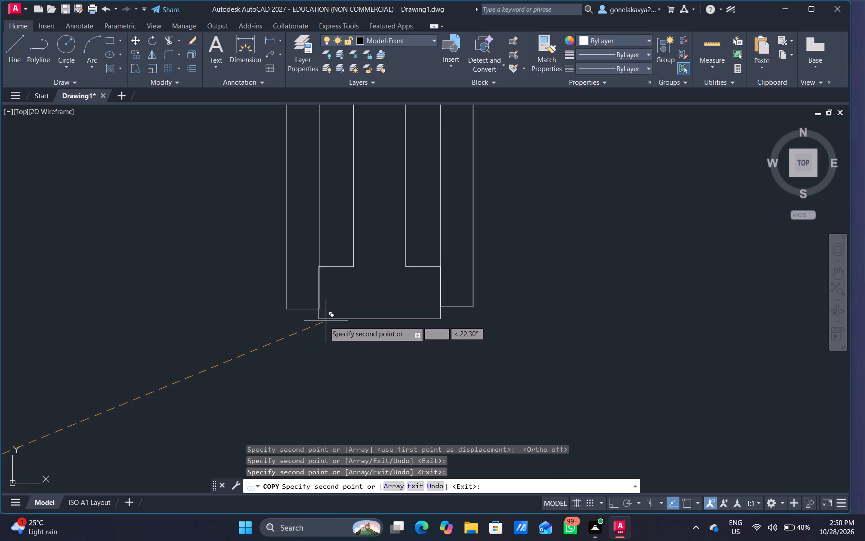
left_click(326, 321)
Place copies of the vertical door leaf against both sides of the first plan's middle partition end, above the stair area.
scroll(355, 339, "down", 5)
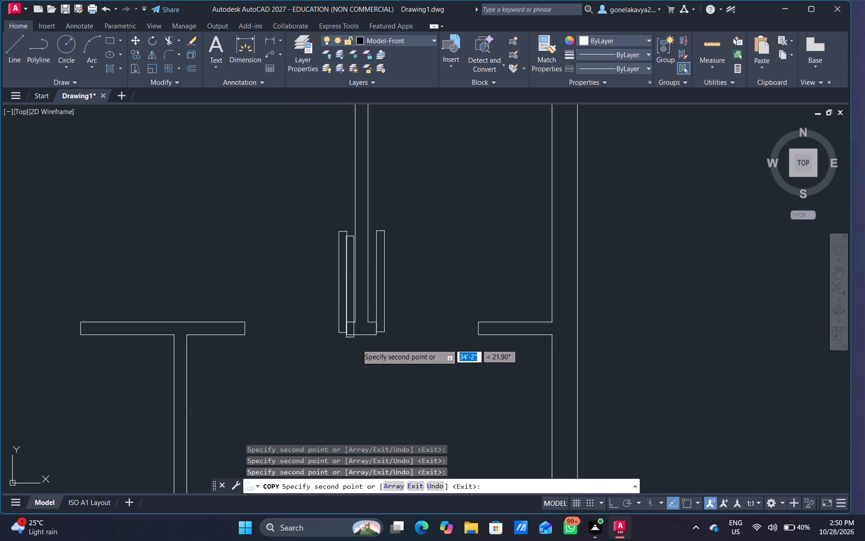
middle_click_drag(385, 382, 432, 175)
scroll(316, 279, "up", 3)
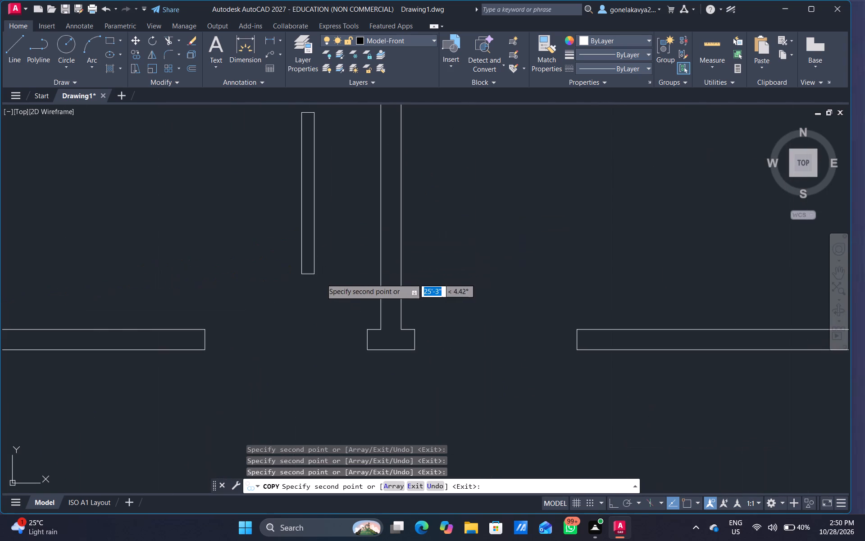
scroll(370, 341, "up", 3)
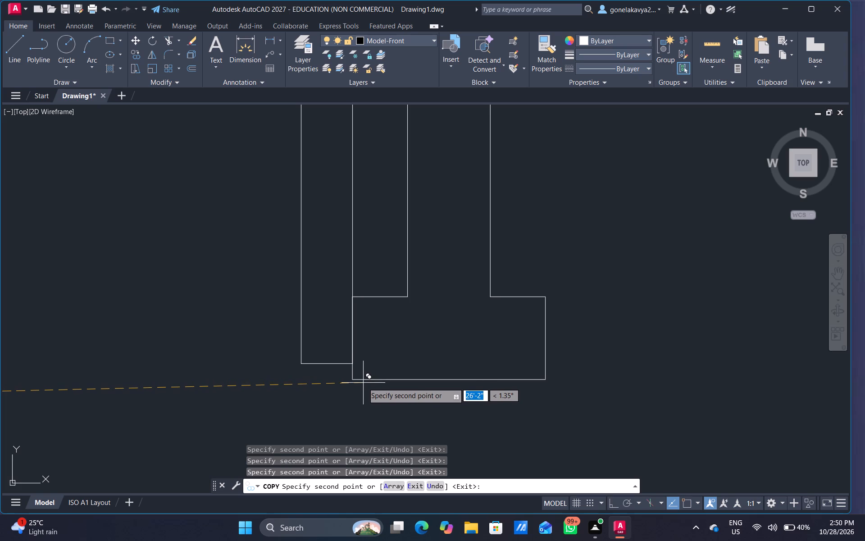
left_click(363, 383)
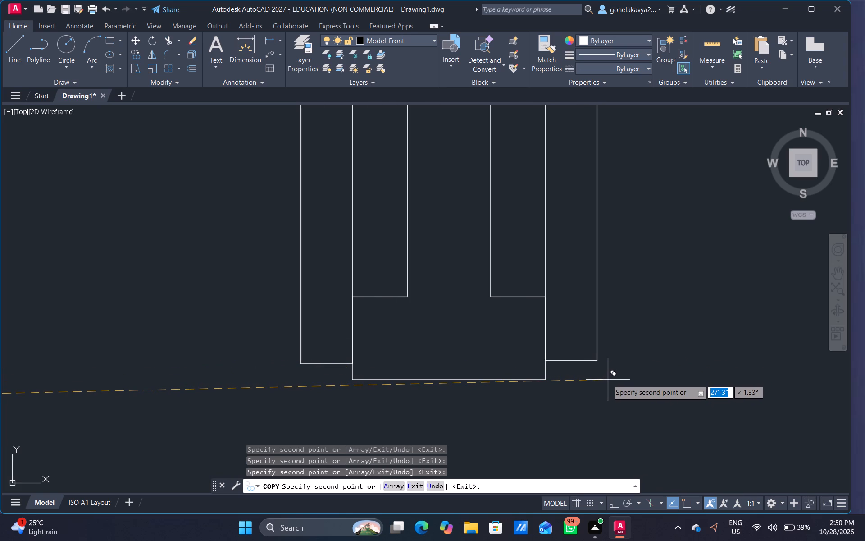
left_click(608, 380)
Place a door-leaf copy at the first plan's opening beside the stairs, extending downward from the short wall end.
scroll(592, 373, "down", 5)
middle_click_drag(588, 405, 456, 166)
scroll(465, 300, "down", 1)
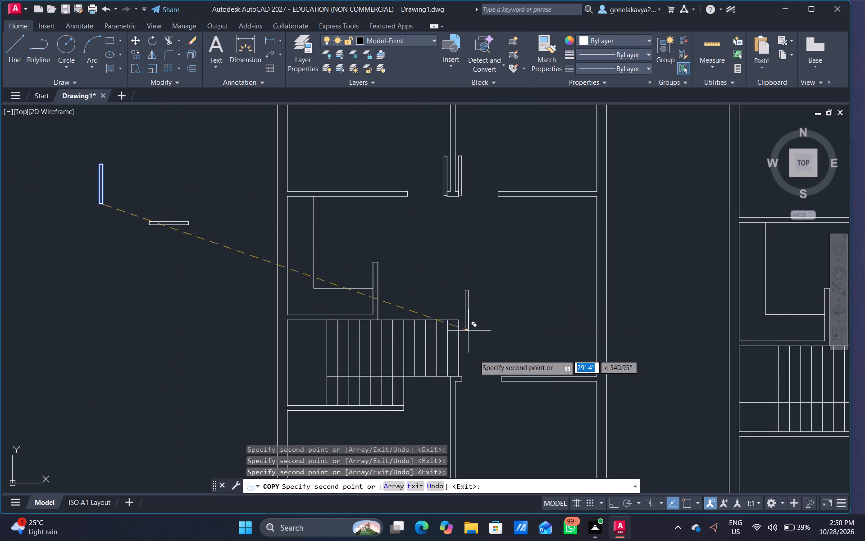
middle_click_drag(488, 376, 470, 310)
scroll(456, 354, "up", 3)
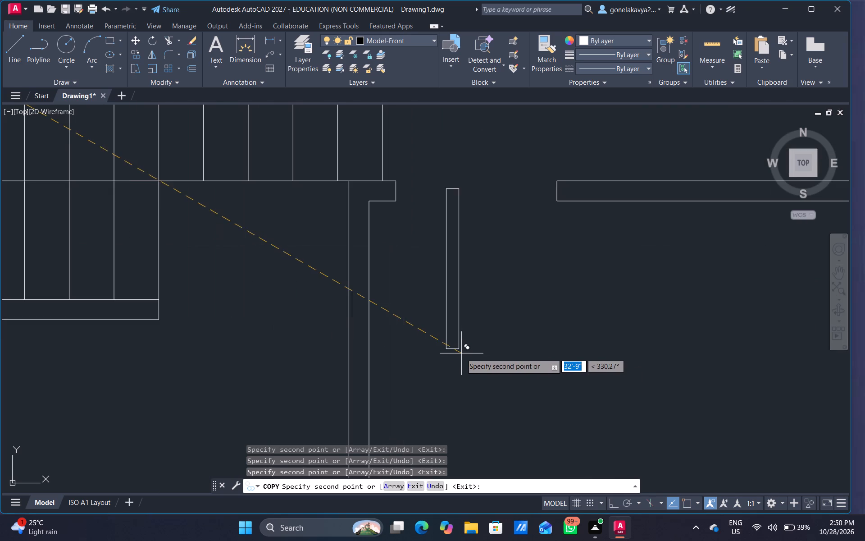
left_click(411, 351)
Place a door-leaf copy at the second plan's opening beside the stairs, extending downward from the short wall end.
scroll(459, 344, "down", 3)
middle_click_drag(482, 369, 436, 220)
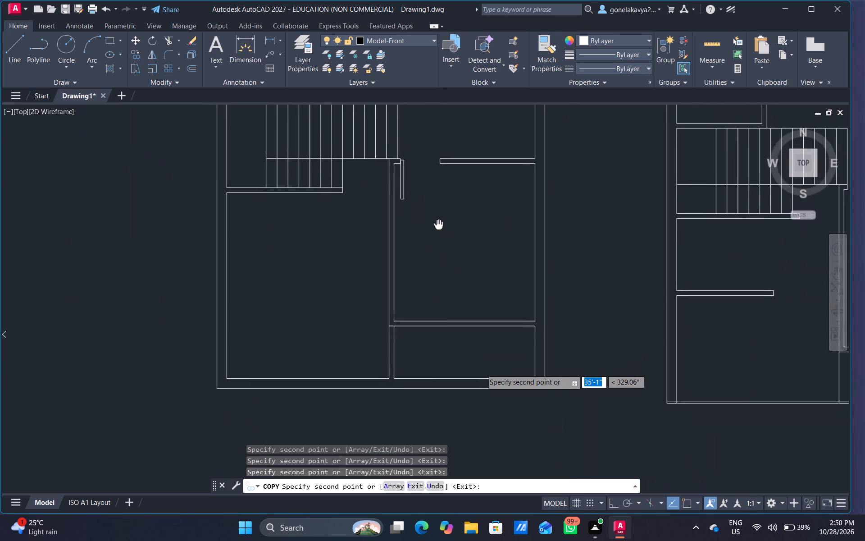
middle_click_drag(436, 220, 296, 300)
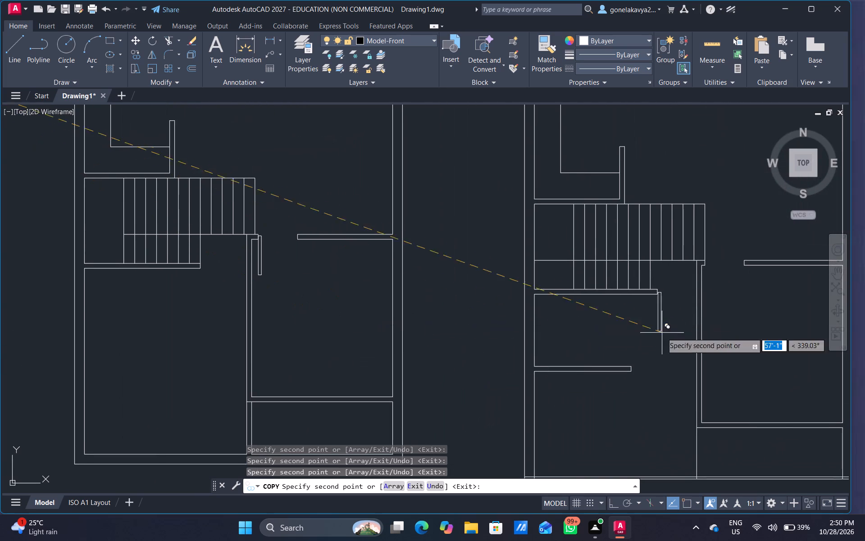
middle_click_drag(686, 336, 547, 337)
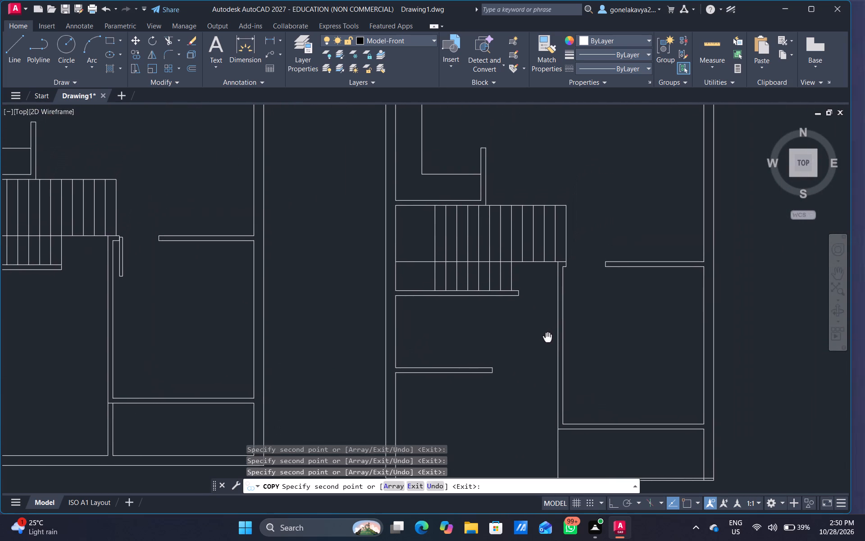
middle_click_drag(547, 337, 512, 338)
scroll(542, 303, "up", 3)
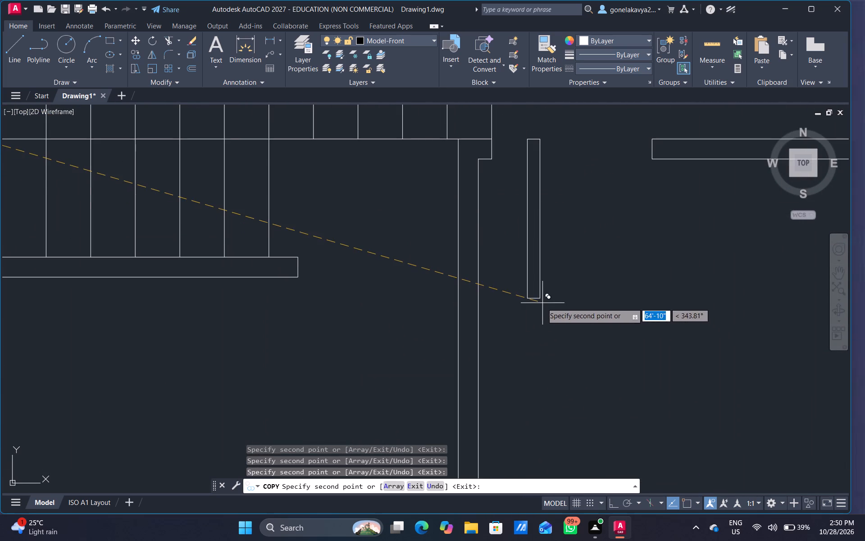
left_click(506, 310)
Place copies of the vertical door leaf against both sides of the second plan's middle partition end.
scroll(554, 309, "down", 3)
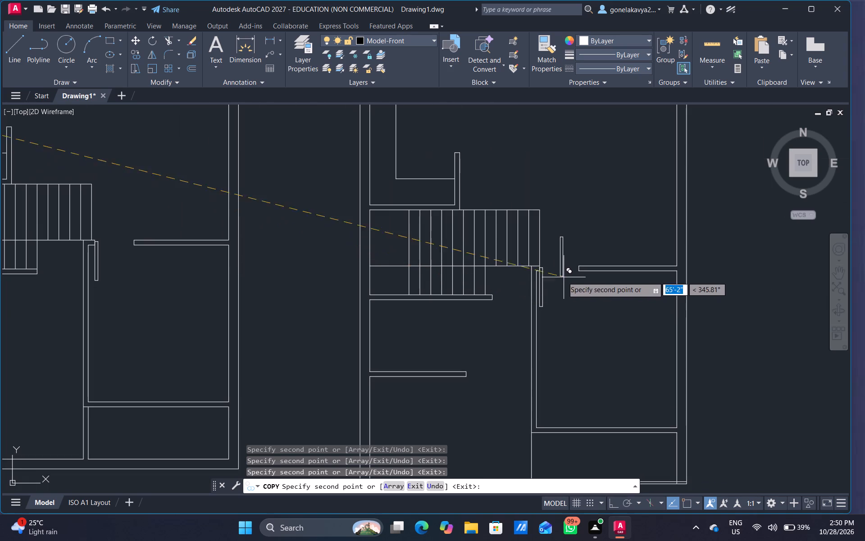
middle_click_drag(546, 227, 519, 397)
scroll(490, 264, "up", 3)
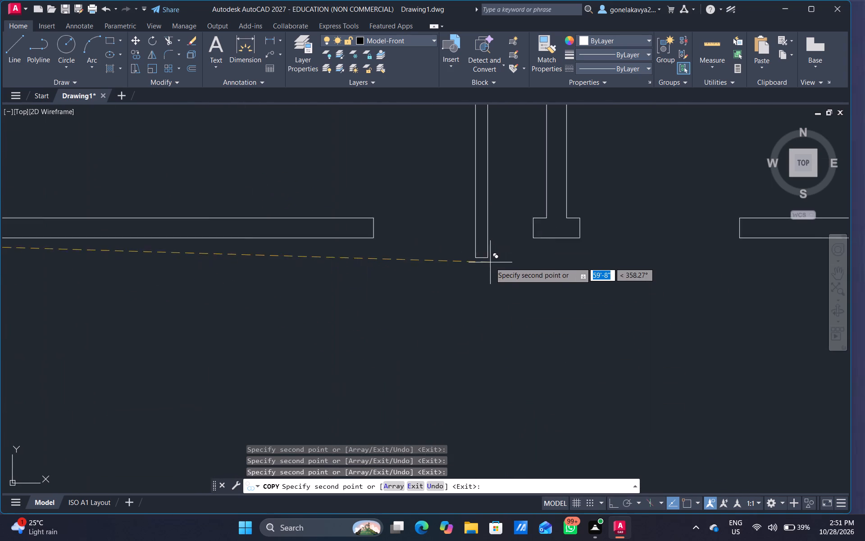
scroll(490, 262, "up", 1)
middle_click_drag(500, 261, 421, 391)
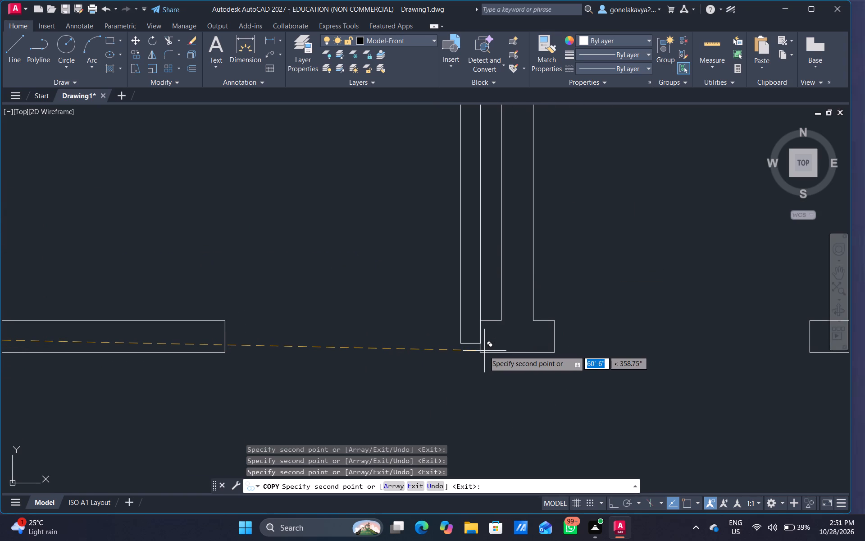
left_click(484, 351)
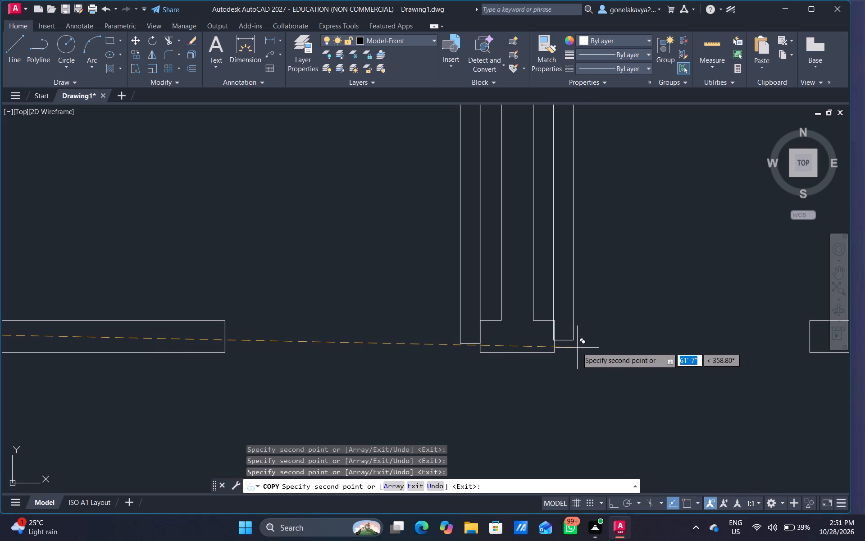
left_click(579, 348)
Place copies of the vertical door leaf against both sides of the second plan's upper-left partition end.
scroll(606, 322, "down", 3)
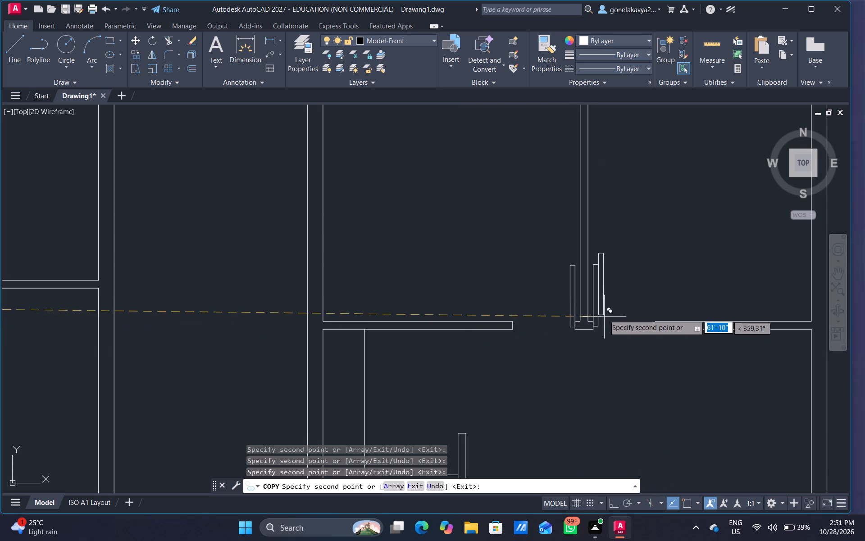
middle_click_drag(615, 267, 552, 463)
scroll(355, 291, "up", 3)
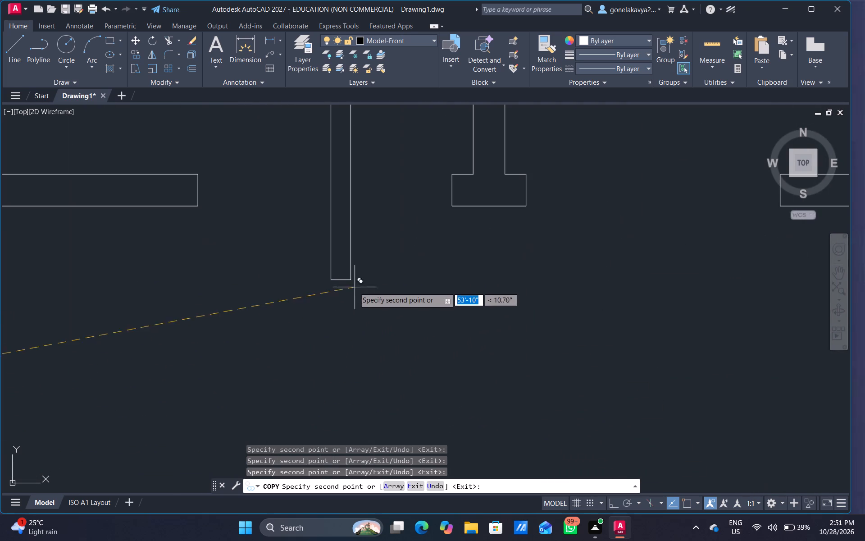
middle_click_drag(395, 273, 361, 449)
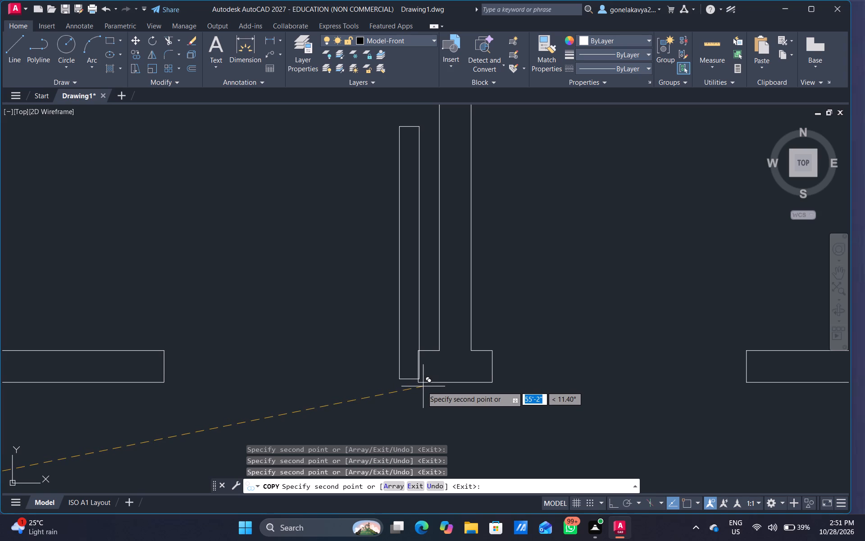
left_click(422, 386)
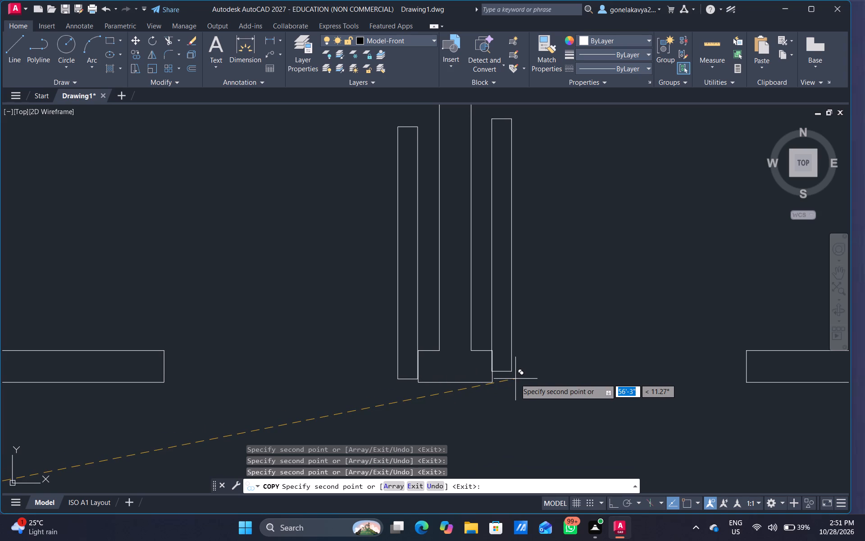
scroll(517, 380, "up", 1)
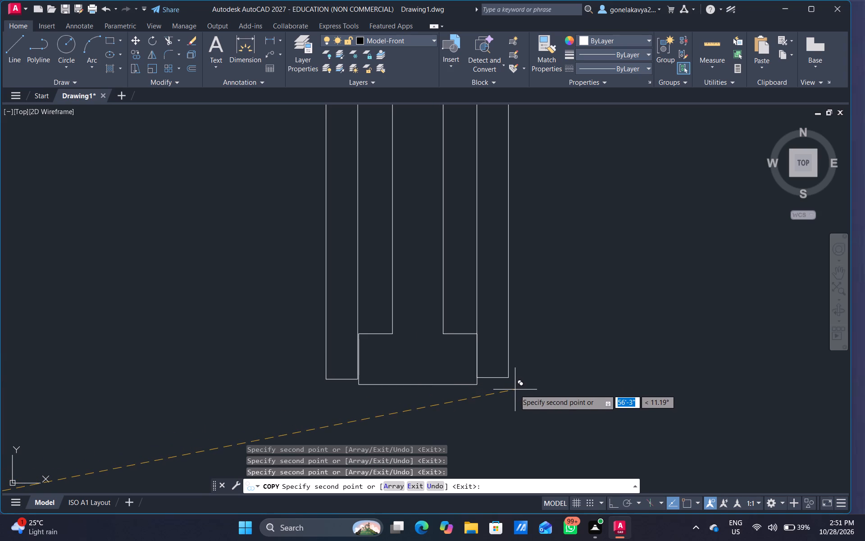
left_click(515, 390)
Place copies of the vertical door leaf against both sides of the second plan's upper-right partition end.
scroll(596, 363, "down", 4)
middle_click_drag(648, 378, 426, 326)
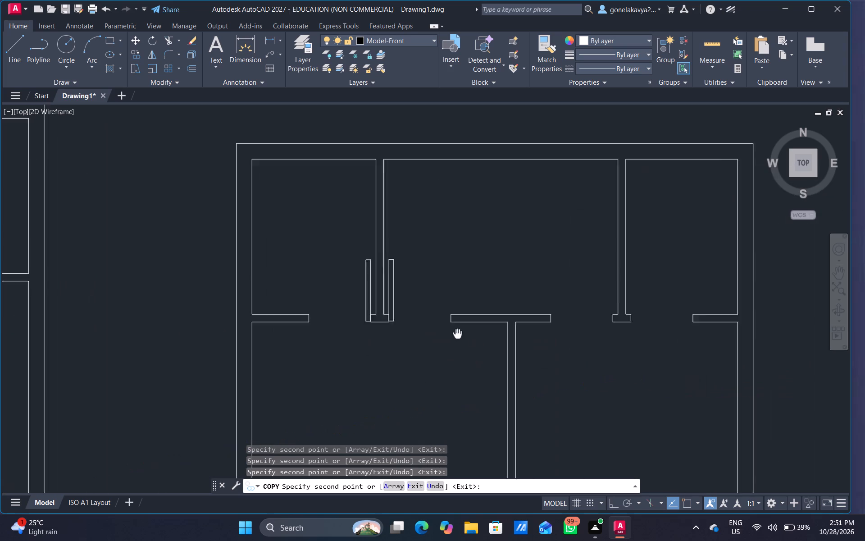
middle_click_drag(426, 326, 310, 344)
scroll(456, 325, "up", 3)
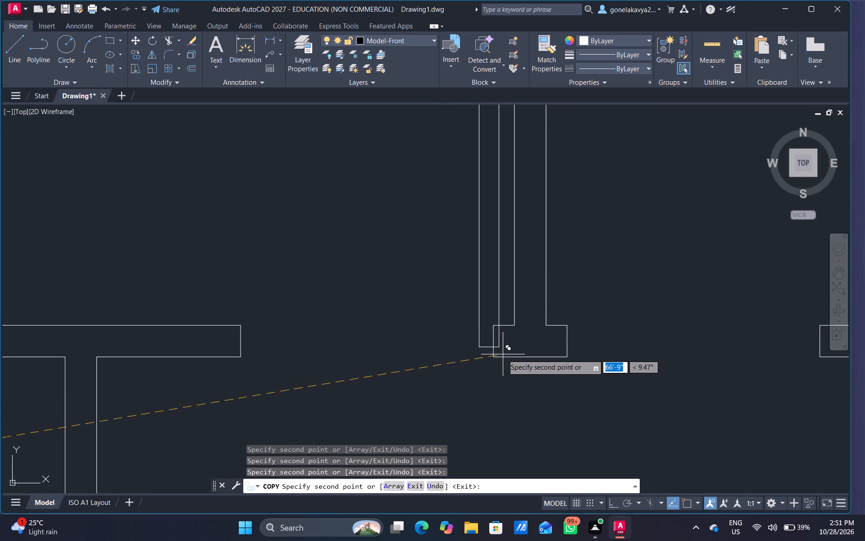
left_click(497, 359)
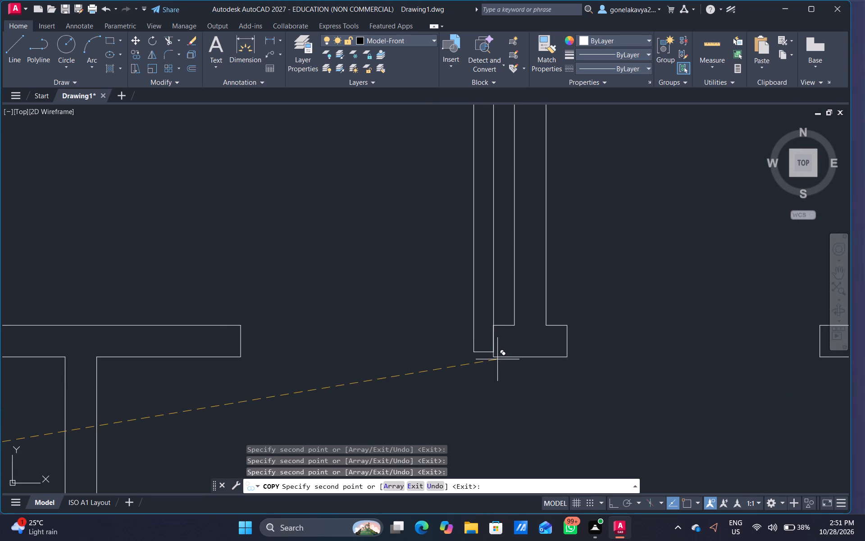
left_click(591, 360)
scroll(610, 358, "down", 4)
middle_click_drag(621, 396, 579, 234)
scroll(488, 390, "down", 1)
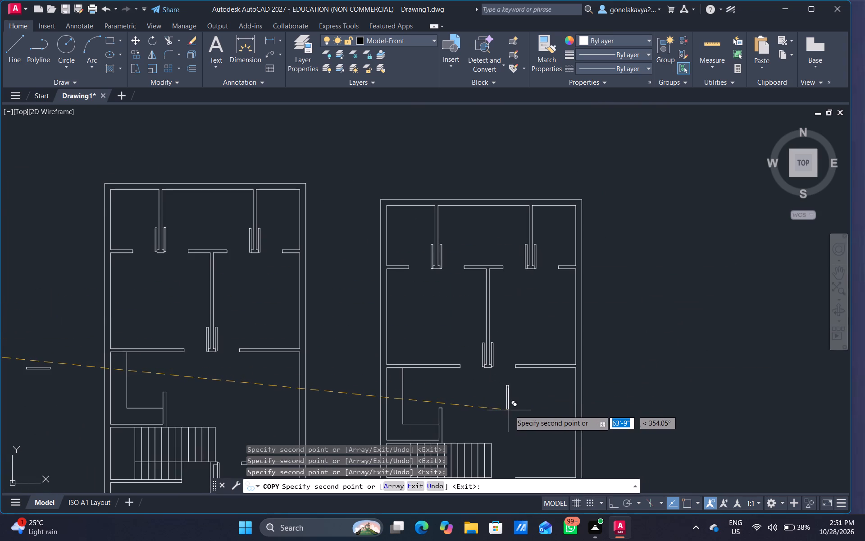
Finish copying the door leaves.
scroll(506, 404, "down", 1)
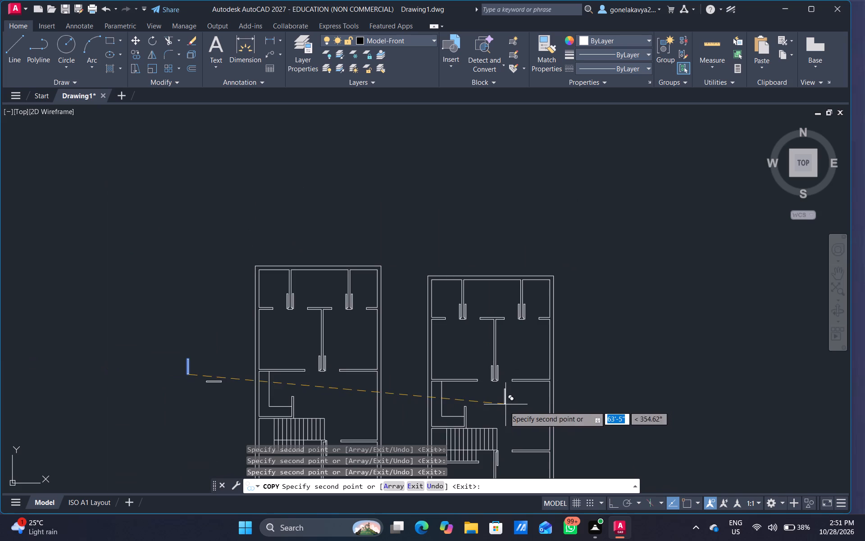
middle_click_drag(502, 417, 463, 253)
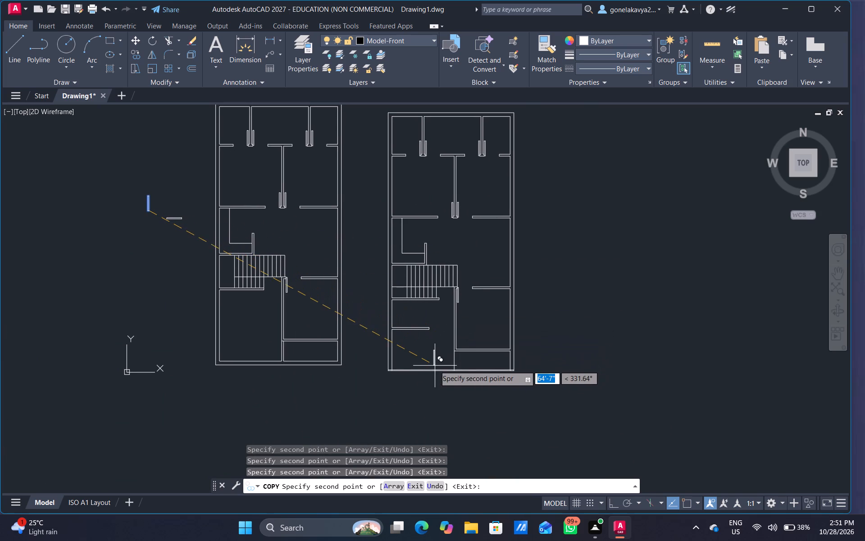
key("Escape")
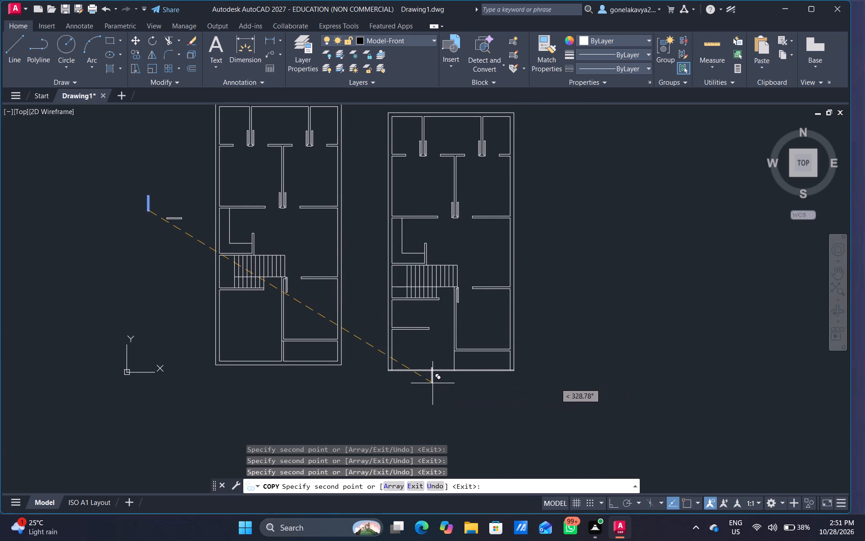
Draw a three-point swing arc from the top corners of the first plan's upper-left partition's left door leaf to the left wall stub's end.
middle_click_drag(276, 211, 395, 358)
scroll(345, 271, "up", 2)
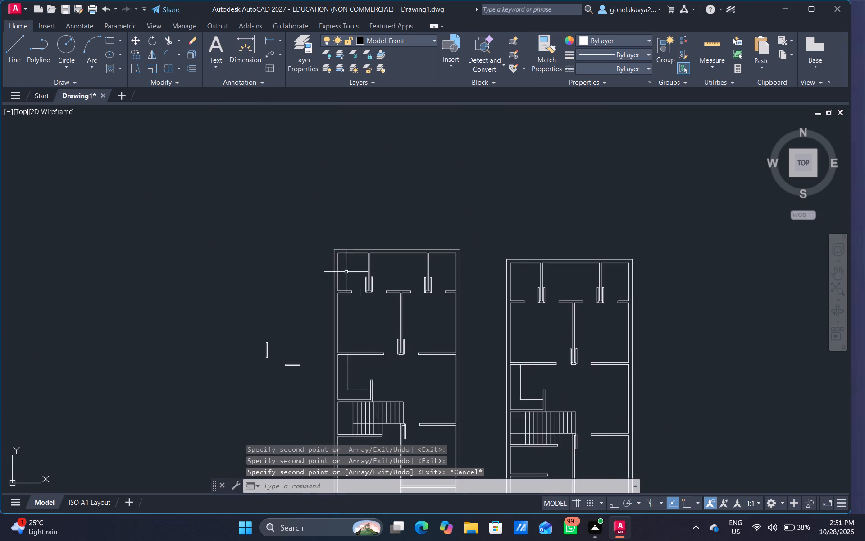
scroll(341, 265, "up", 2)
middle_click_drag(386, 306, 347, 229)
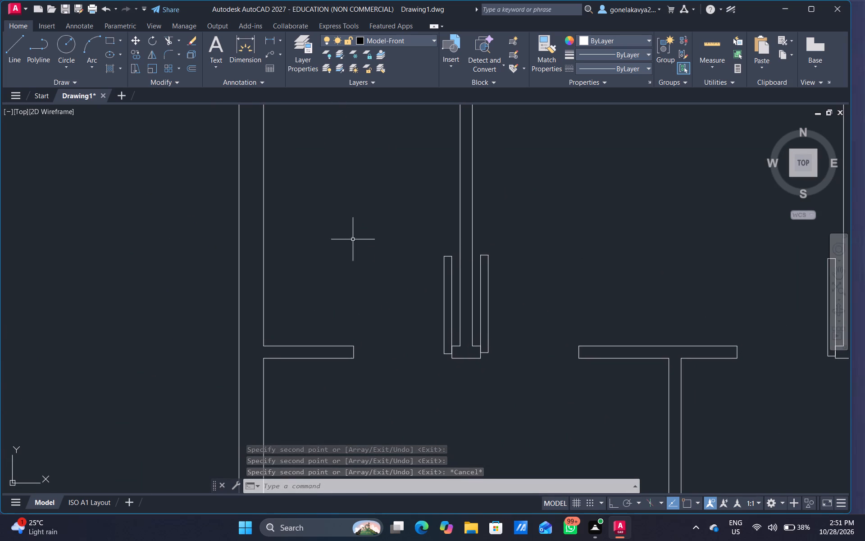
key("a")
key("r")
type("c")
key("space")
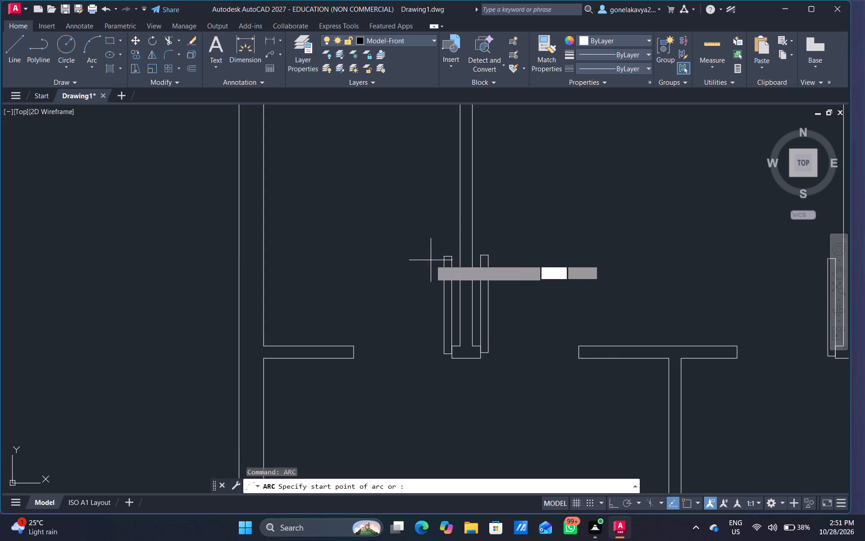
scroll(452, 256, "up", 4)
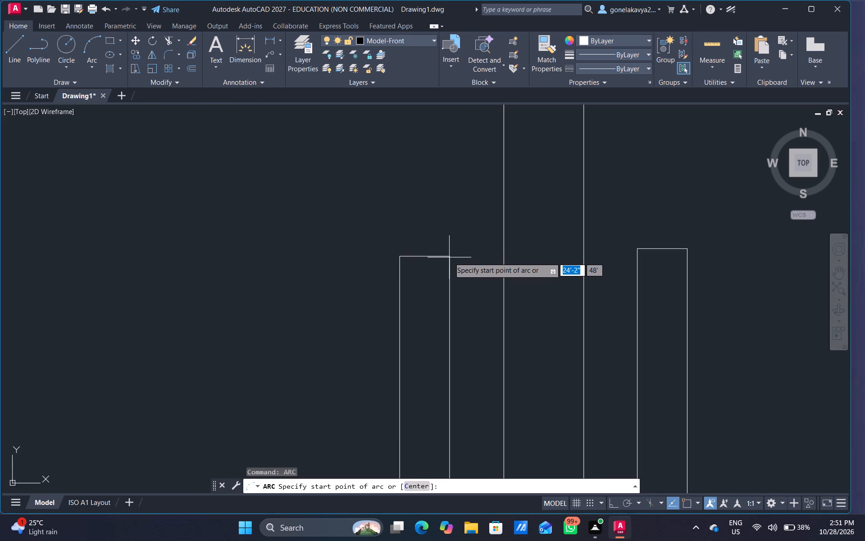
left_click(449, 257)
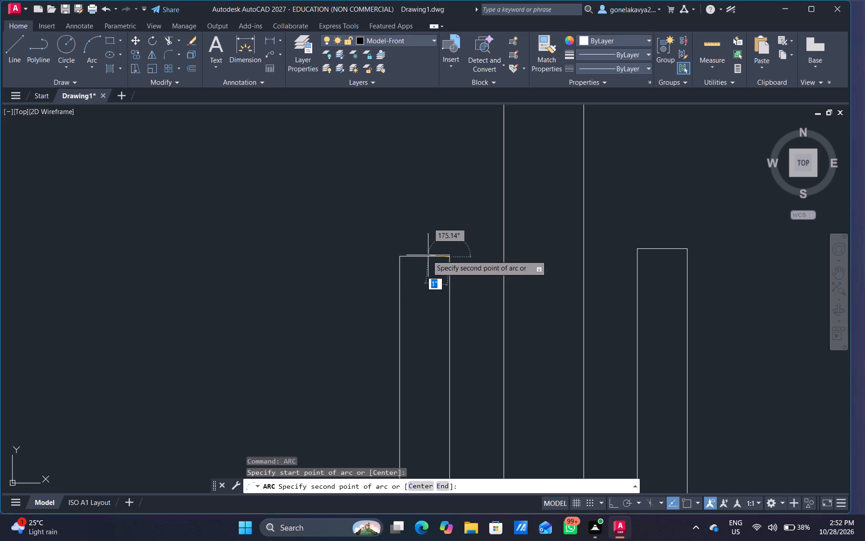
left_click(399, 256)
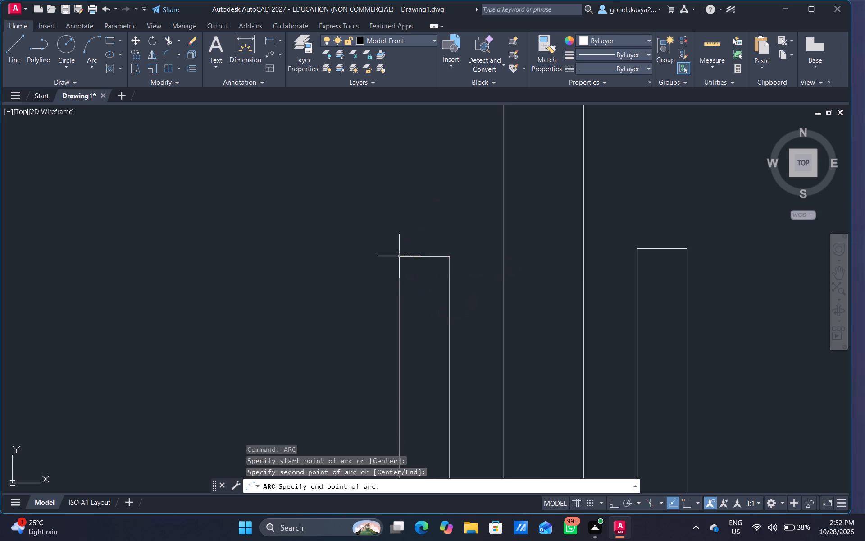
scroll(218, 310, "down", 4)
middle_click_drag(218, 320, 352, 238)
scroll(261, 289, "up", 2)
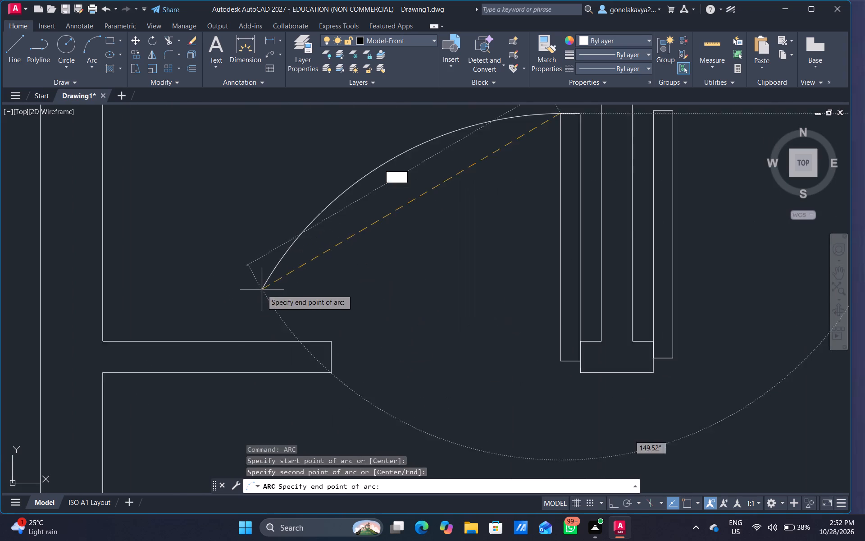
scroll(262, 289, "up", 1)
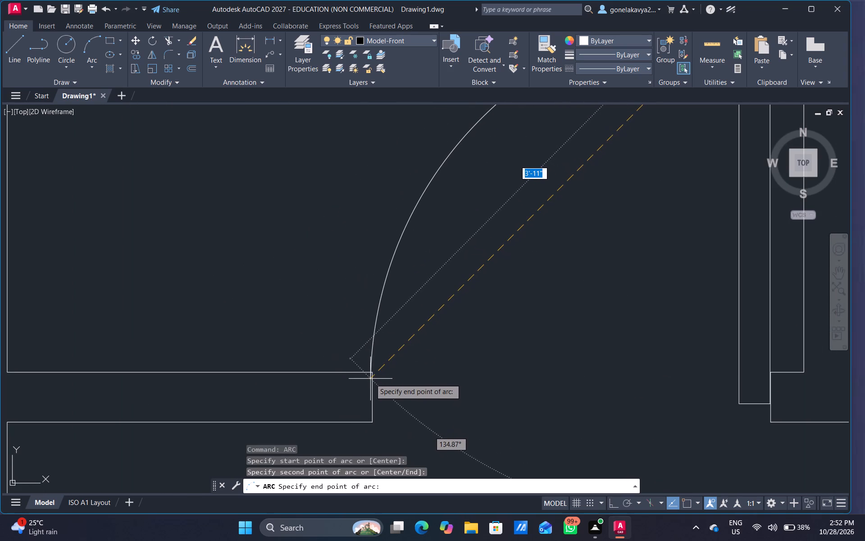
scroll(369, 373, "up", 4)
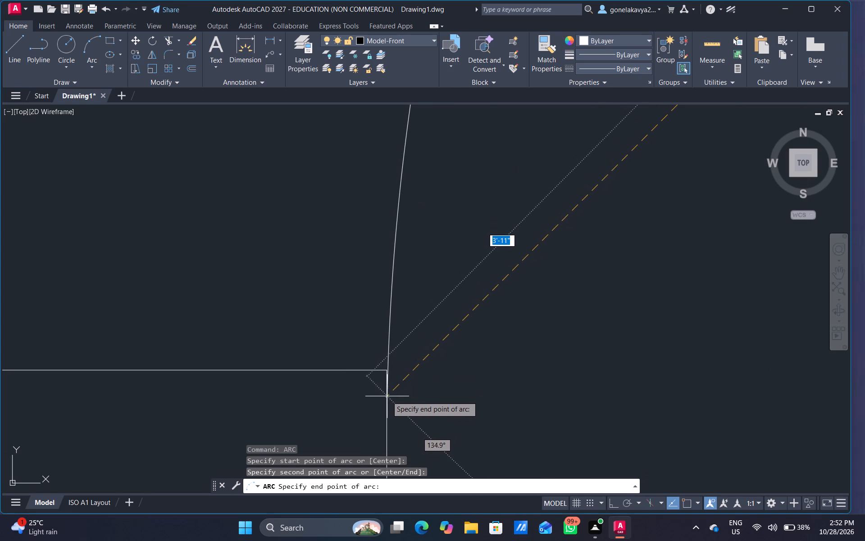
left_click(387, 397)
Draw a three-point swing arc from the top corners of the same partition's right door leaf to the facing end of the middle wall segment.
key("space")
scroll(432, 405, "down", 4)
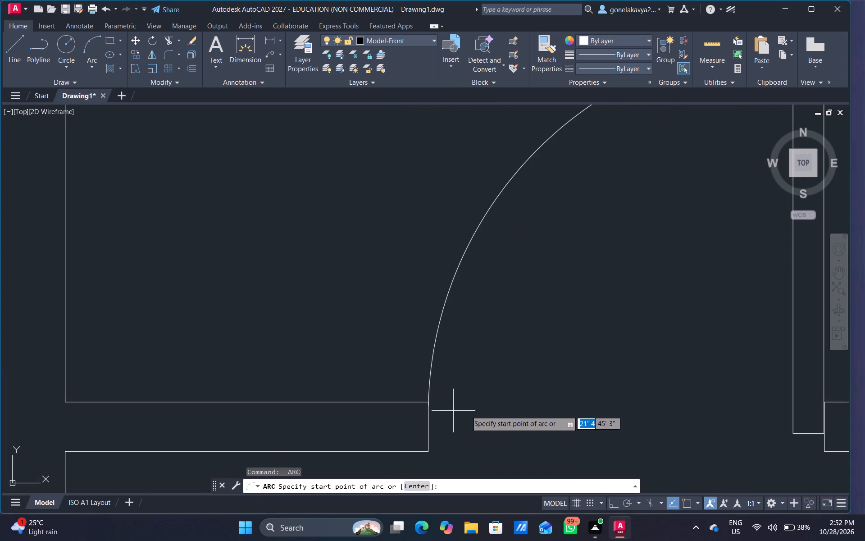
scroll(537, 383, "down", 1)
middle_click_drag(515, 394, 220, 408)
scroll(466, 235, "up", 2)
middle_click_drag(508, 188, 509, 198)
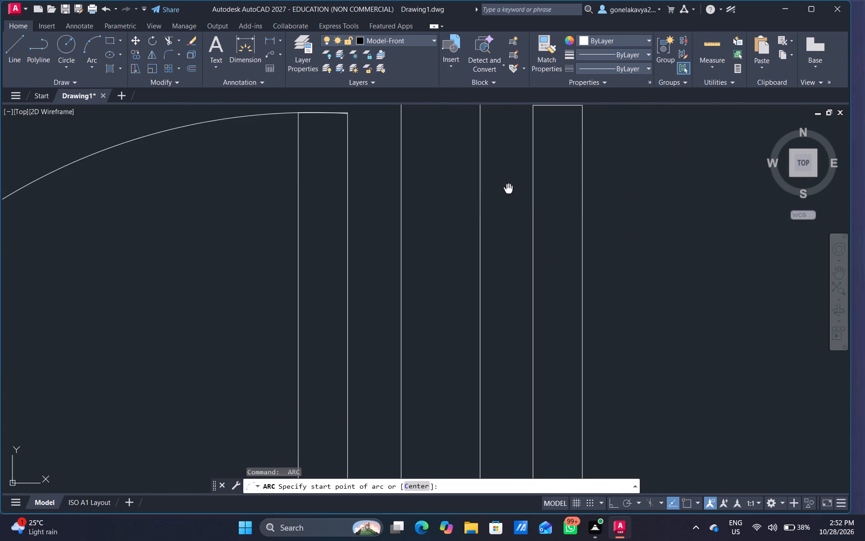
middle_click_drag(509, 198, 417, 411)
scroll(467, 345, "up", 3)
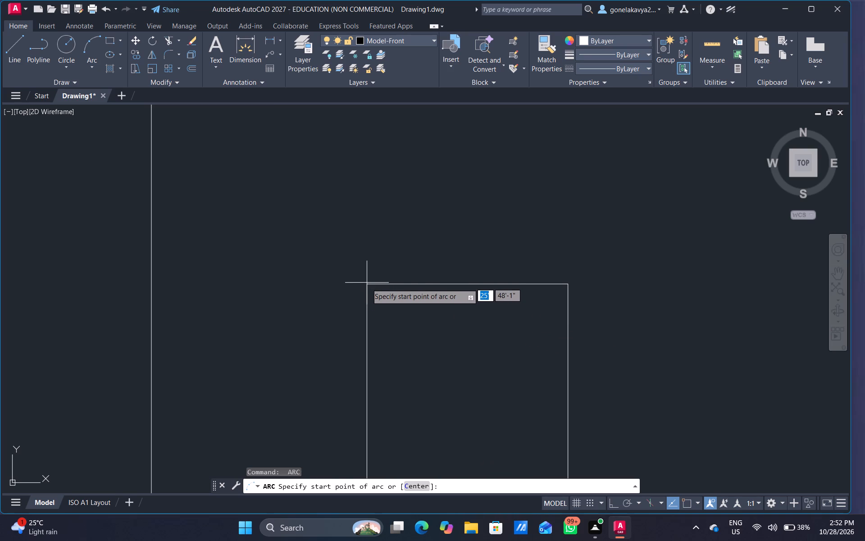
left_click(367, 284)
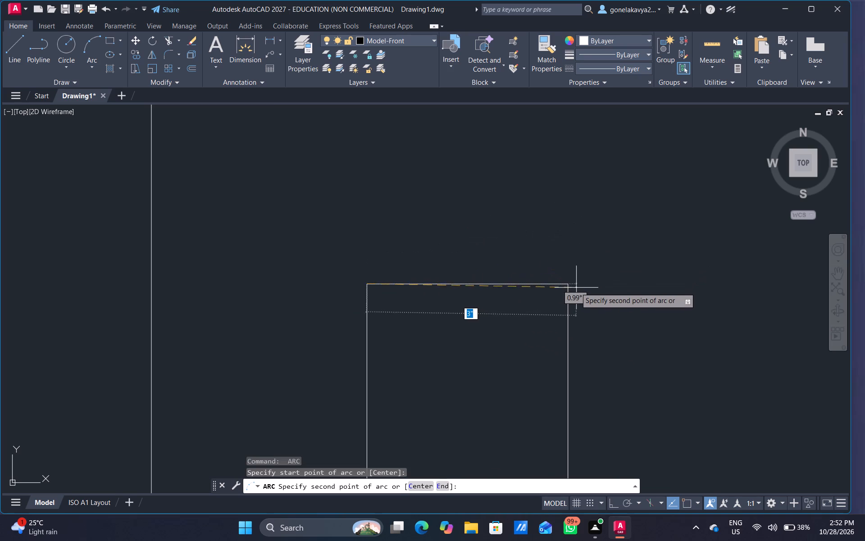
left_click(568, 285)
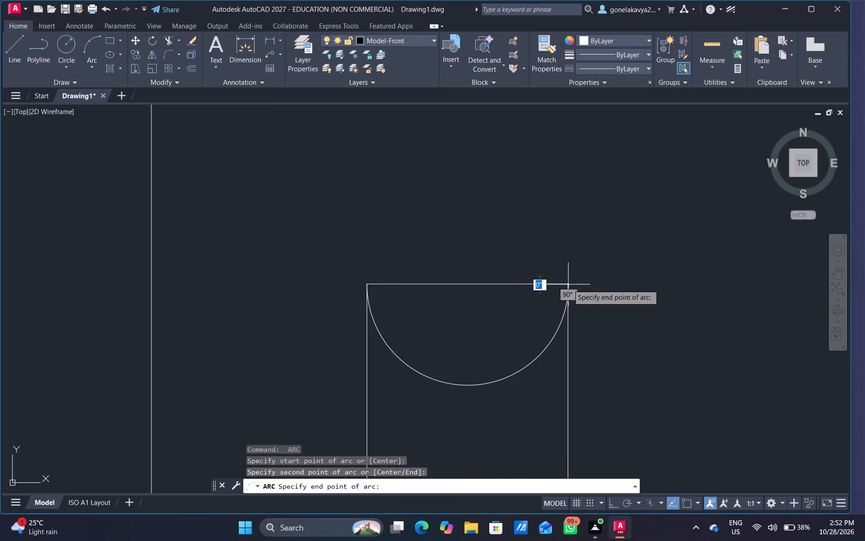
scroll(621, 321, "down", 4)
middle_click_drag(675, 371, 373, 242)
scroll(429, 297, "down", 3)
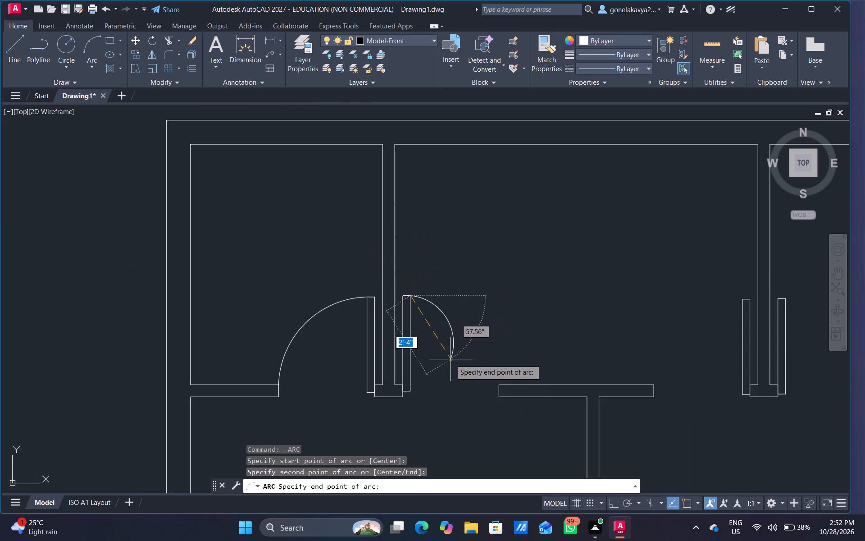
scroll(490, 392, "up", 4)
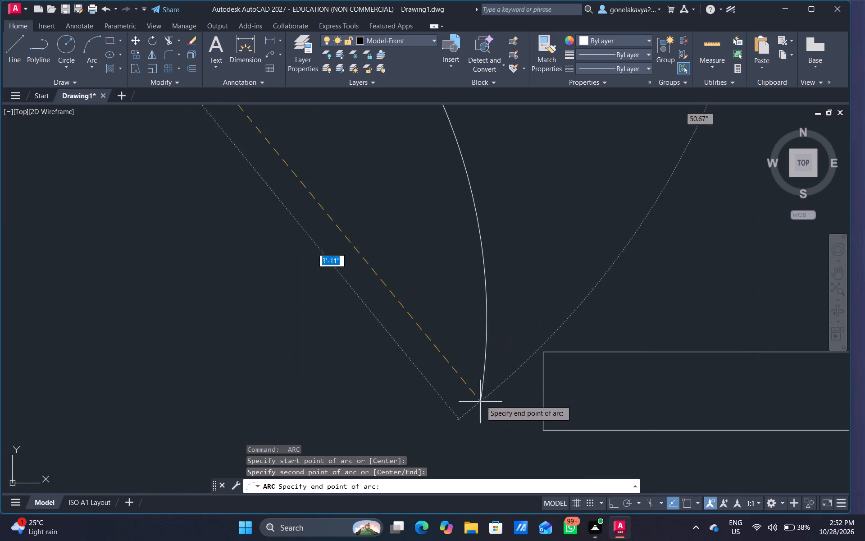
left_click(542, 367)
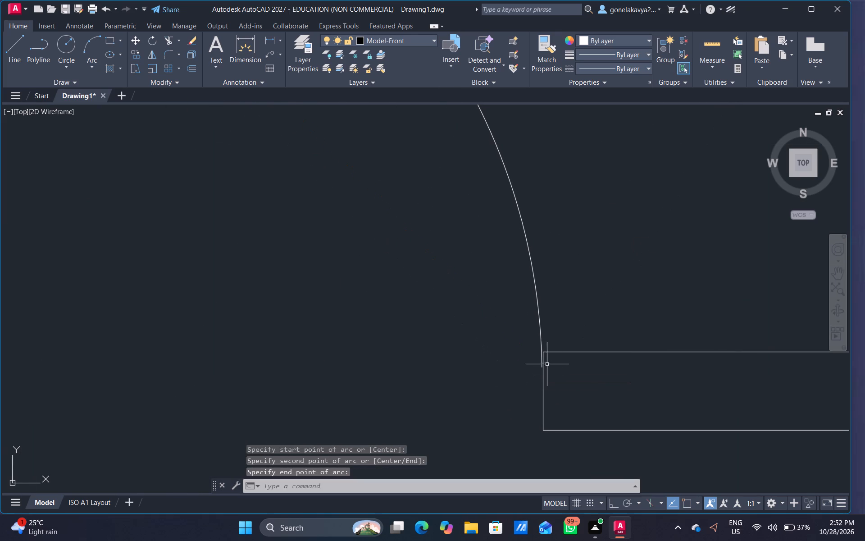
Draw a three-point swing arc from the top corners of the upper-right partition's left door leaf to the facing end of the middle wall segment.
scroll(592, 367, "down", 3)
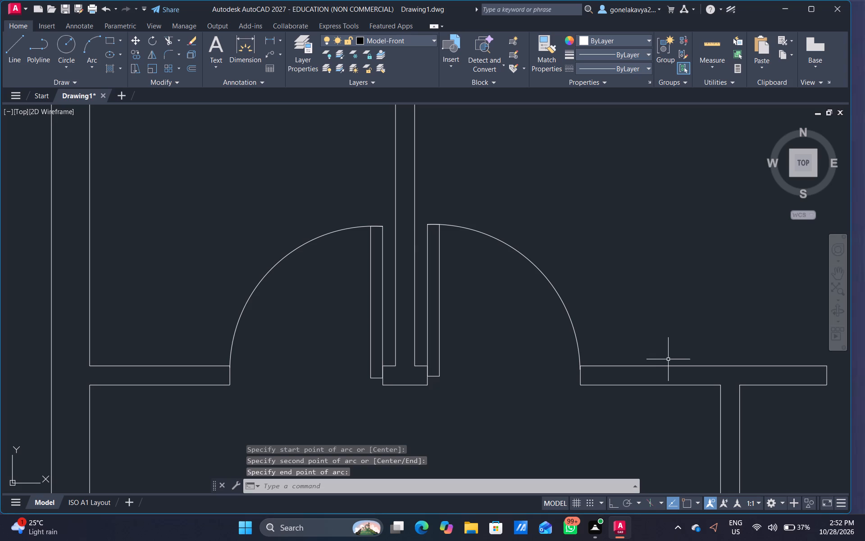
key("space")
scroll(670, 348, "down", 1)
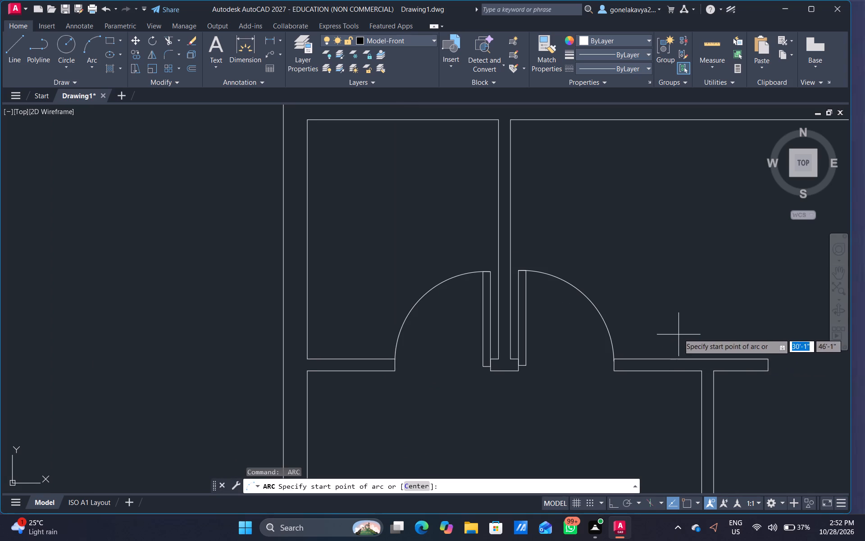
middle_click_drag(681, 333, 229, 316)
scroll(398, 275, "up", 2)
middle_click_drag(426, 260, 437, 275)
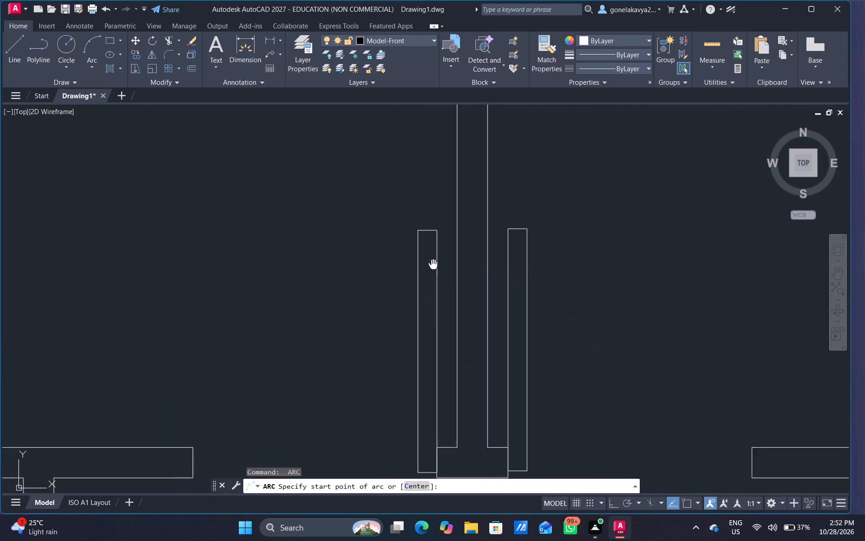
middle_click_drag(437, 275, 419, 349)
scroll(422, 318, "up", 5)
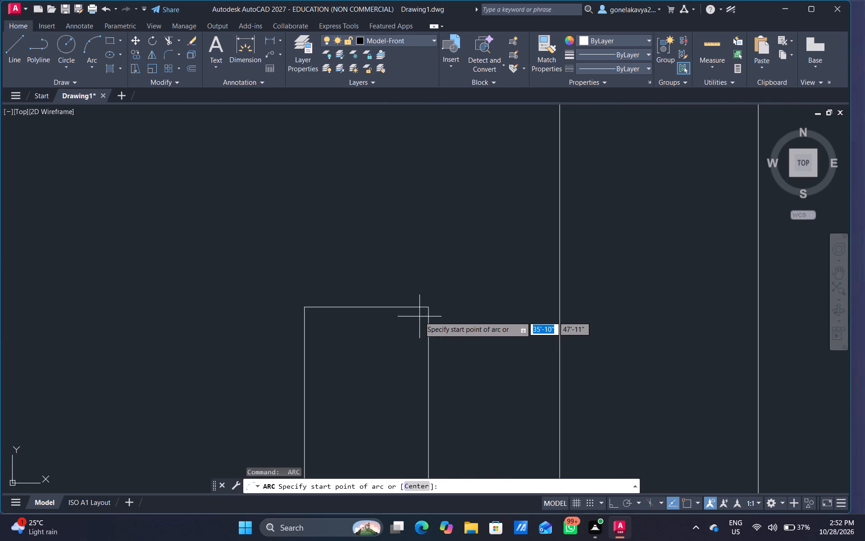
left_click(432, 302)
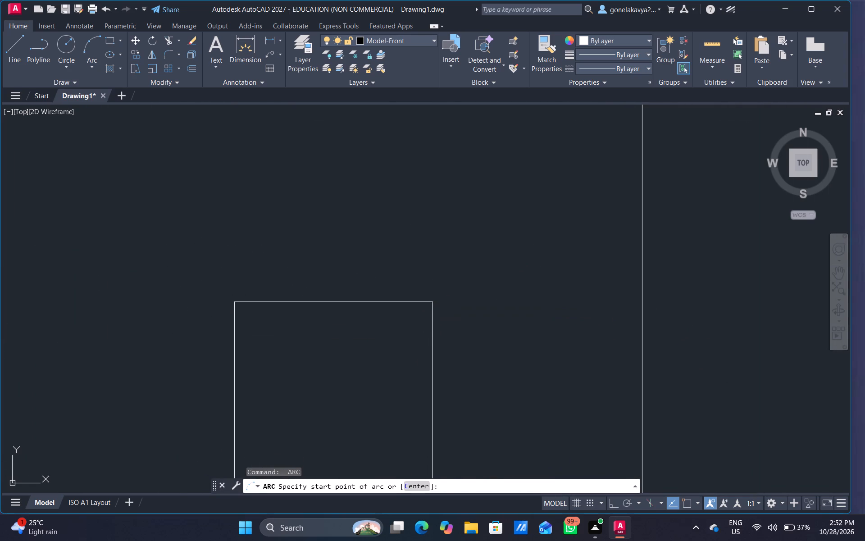
left_click(234, 302)
scroll(194, 312, "down", 2)
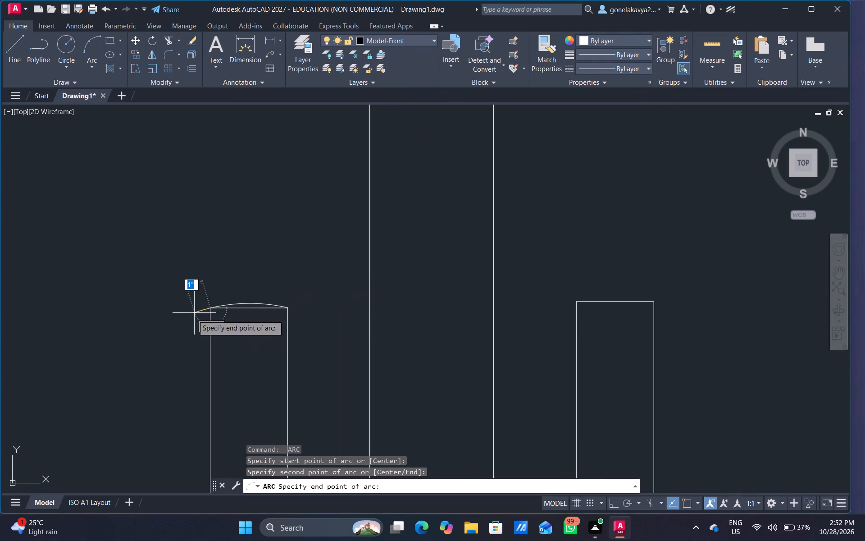
middle_click_drag(192, 317, 449, 137)
scroll(398, 209, "down", 2)
scroll(311, 265, "down", 1)
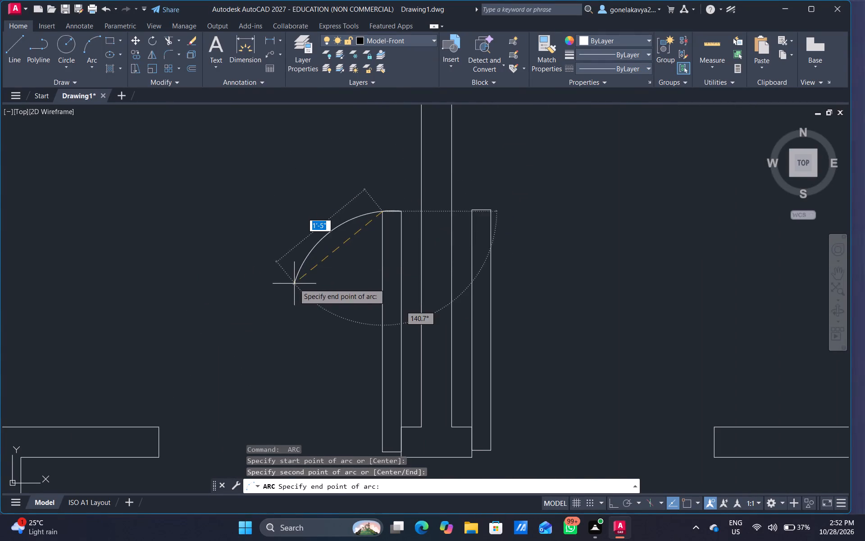
middle_click_drag(294, 284, 427, 227)
scroll(225, 316, "up", 3)
middle_click_drag(286, 361, 290, 214)
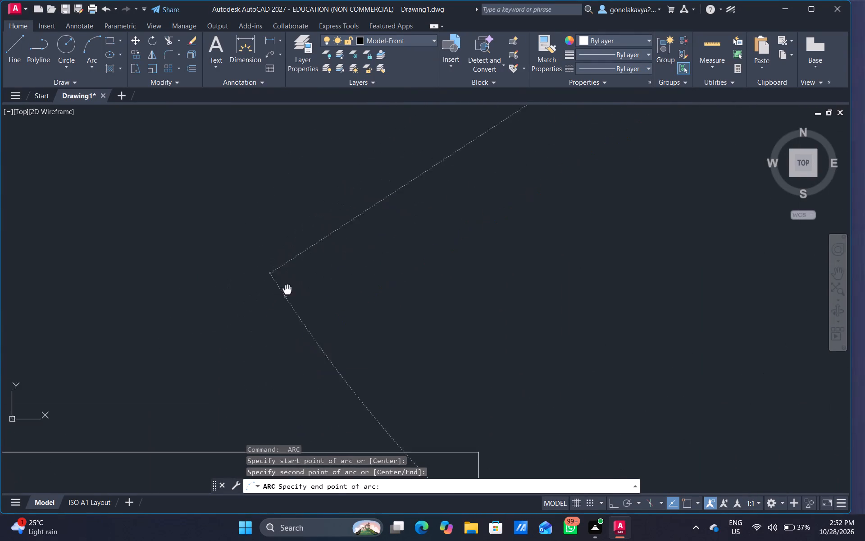
middle_click_drag(290, 214, 290, 189)
scroll(290, 189, "down", 1)
scroll(397, 303, "up", 4)
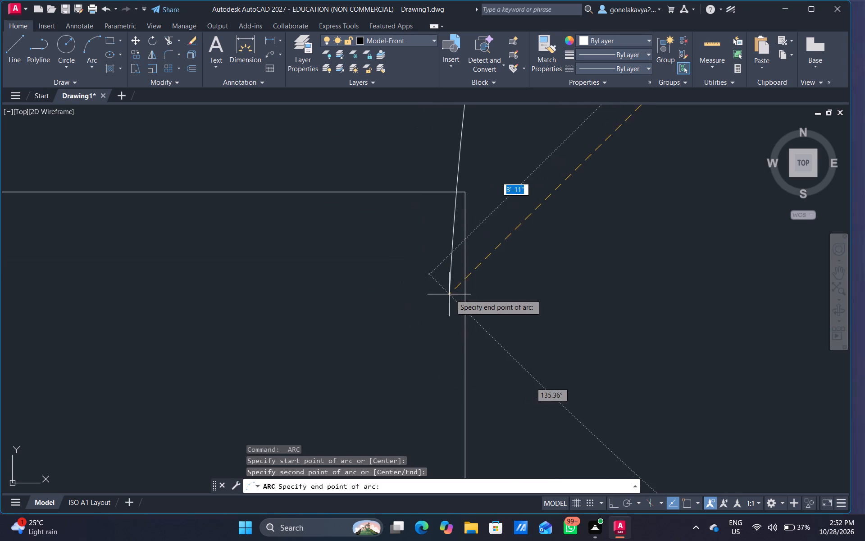
left_click(465, 204)
Draw a three-point swing arc from the top corners of the upper-right partition's right door leaf to the right wall stub's end.
key("space")
scroll(567, 236, "down", 5)
scroll(641, 239, "down", 3)
middle_click_drag(645, 257, 413, 348)
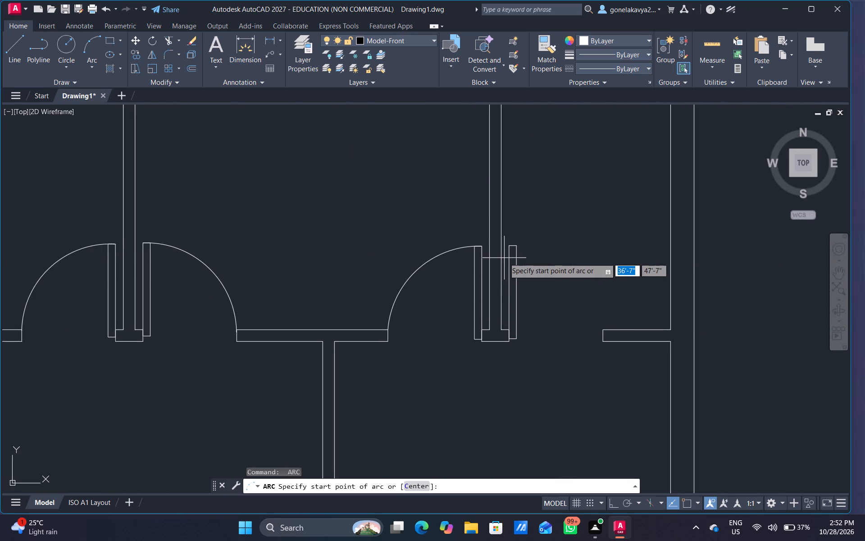
scroll(504, 254, "up", 3)
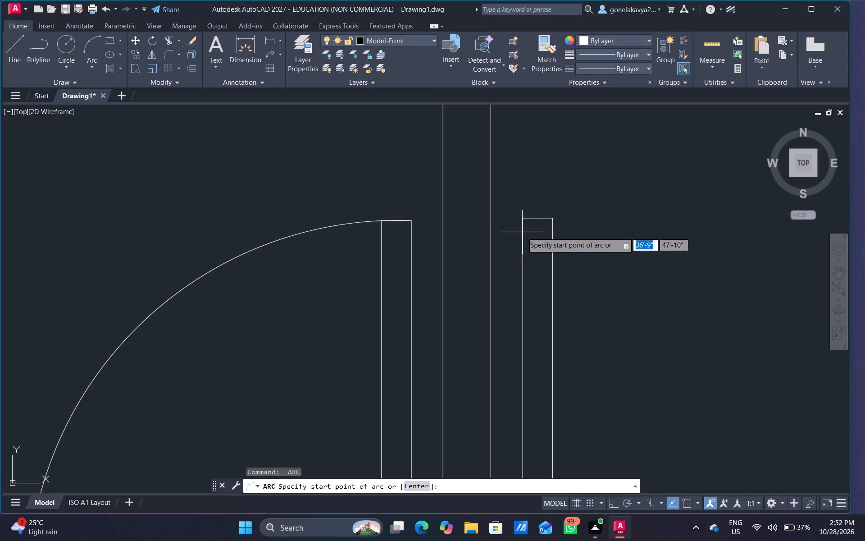
scroll(581, 257, "up", 2)
middle_click_drag(437, 183, 448, 293)
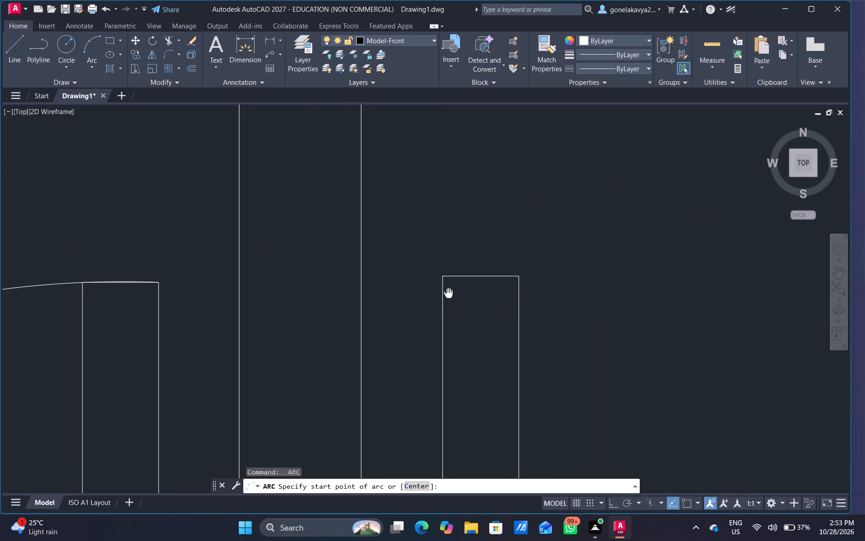
scroll(447, 266, "up", 2)
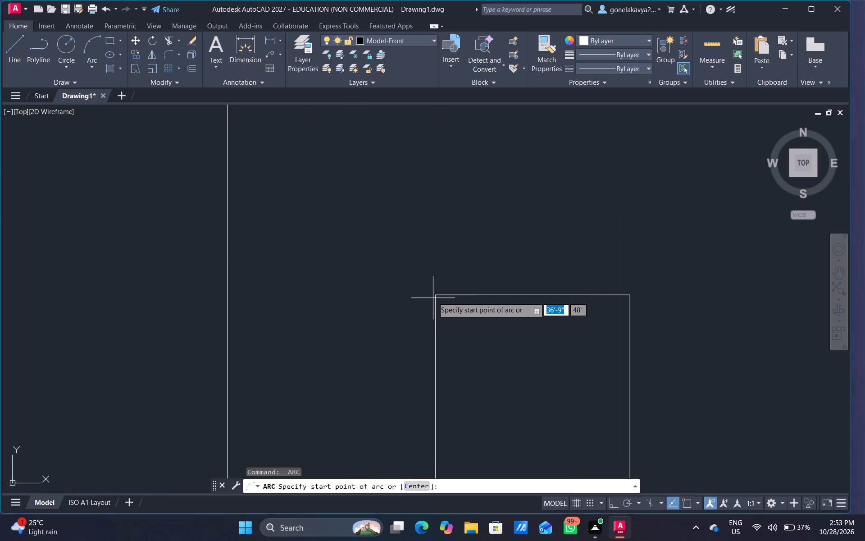
left_click(435, 295)
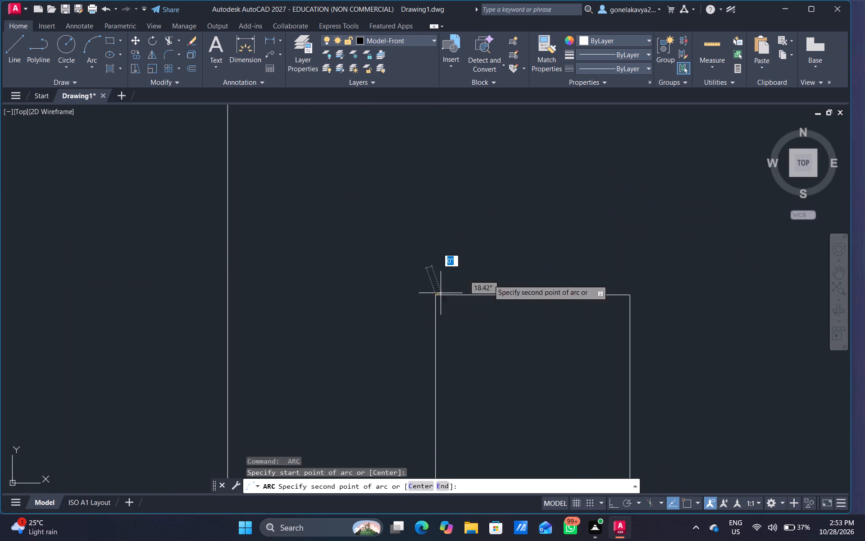
left_click(630, 296)
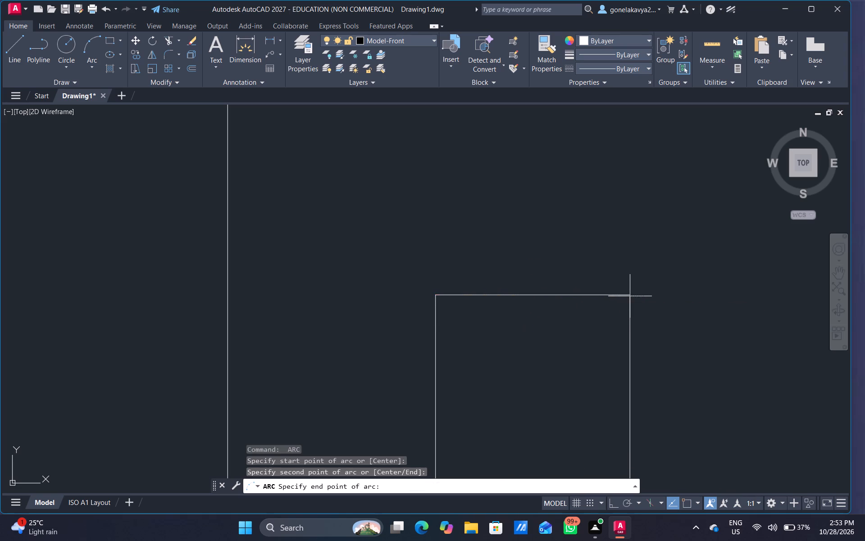
scroll(660, 303, "down", 4)
scroll(744, 335, "down", 3)
middle_click_drag(782, 378, 777, 374)
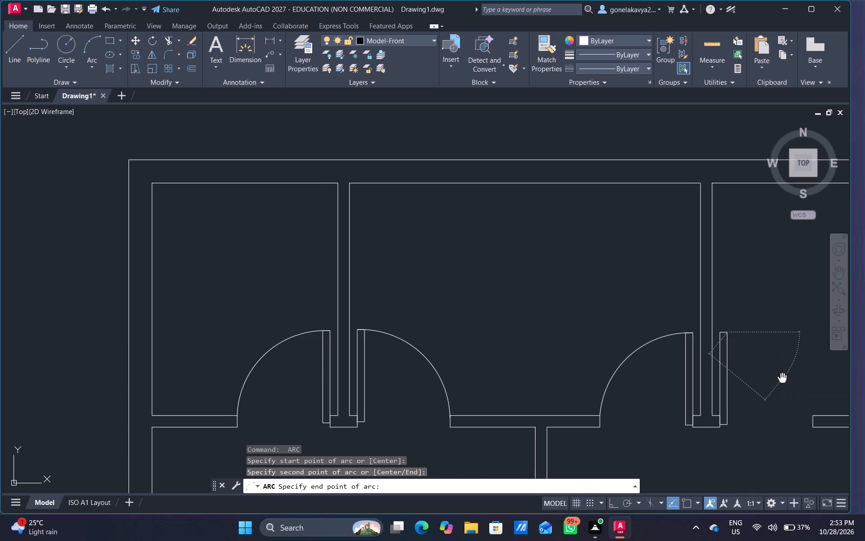
middle_click_drag(777, 374, 533, 253)
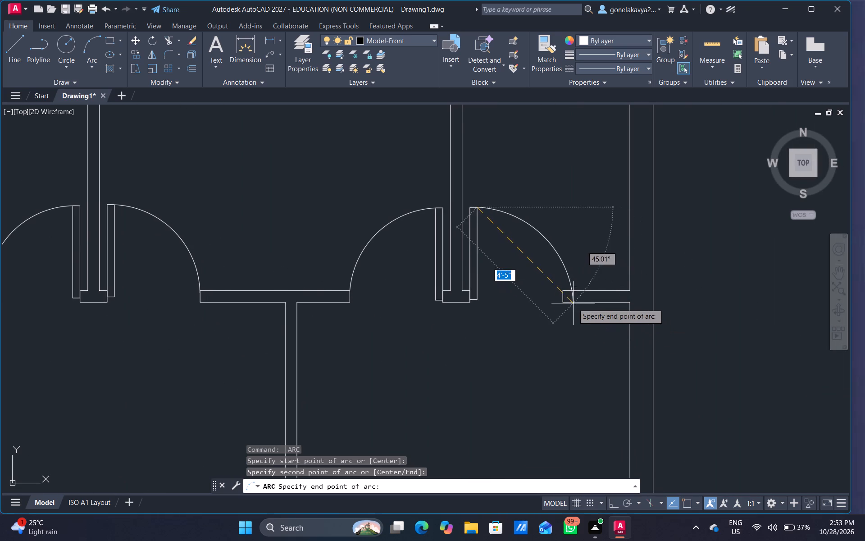
scroll(572, 303, "up", 4)
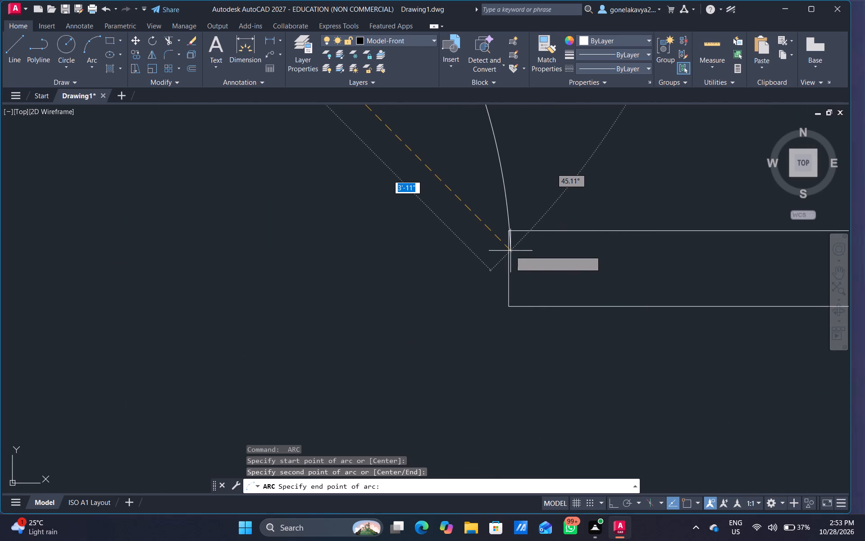
left_click(509, 254)
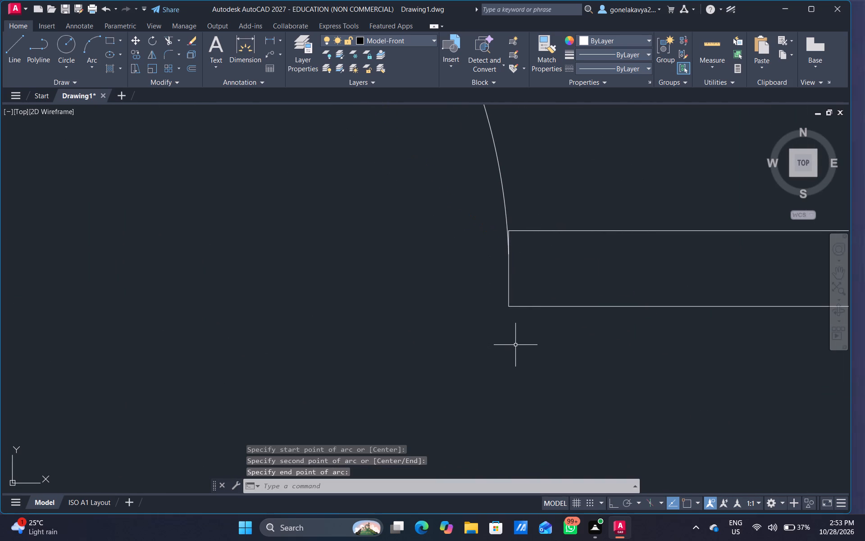
Draw a three-point swing arc from the top corners of the first plan's central partition's left door leaf to the left wall segment's end.
key("b")
scroll(526, 340, "down", 3)
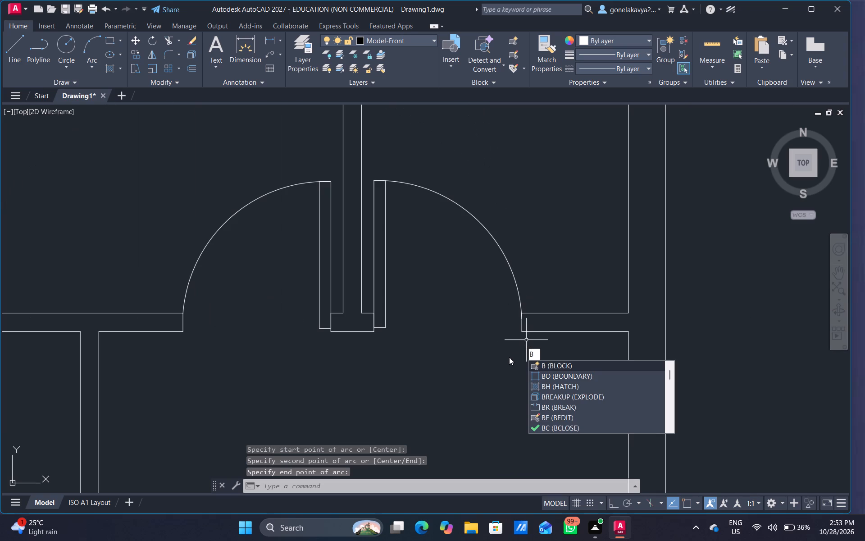
key("BackSpace")
key("space")
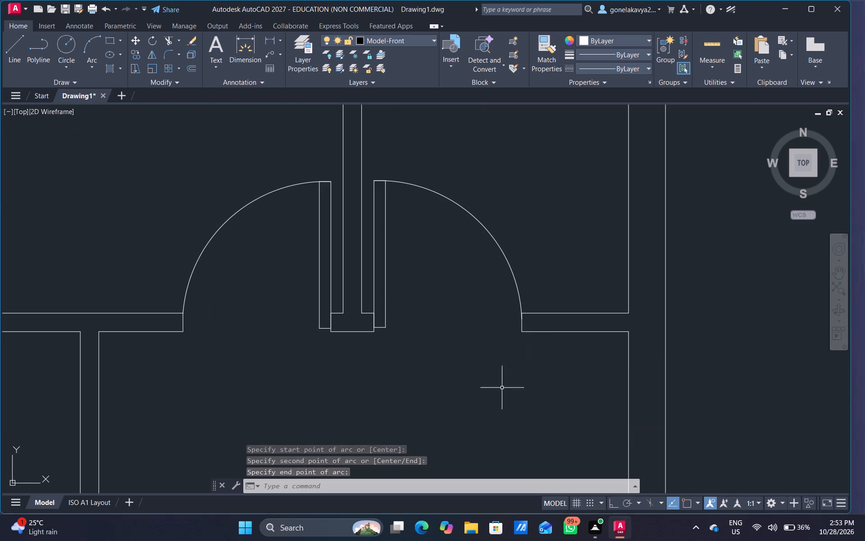
key("space")
scroll(353, 527, "down", 1)
scroll(424, 435, "down", 3)
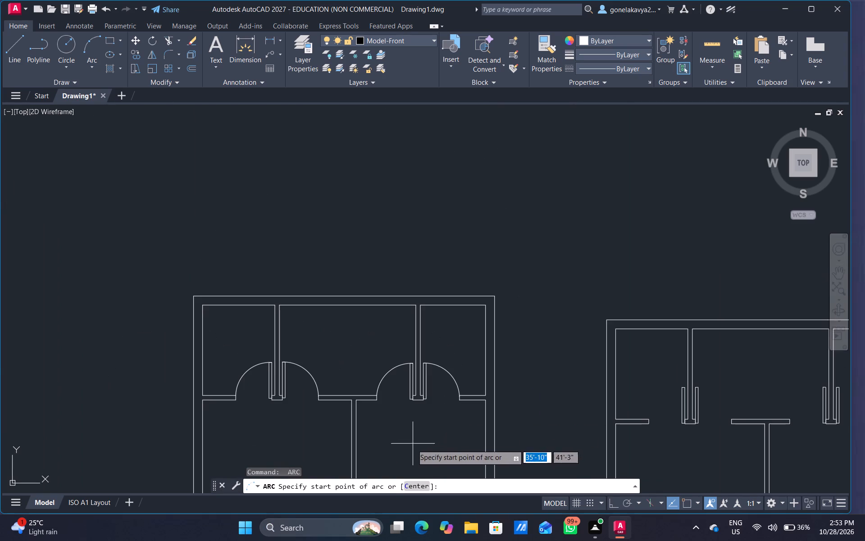
middle_click_drag(412, 445, 426, 220)
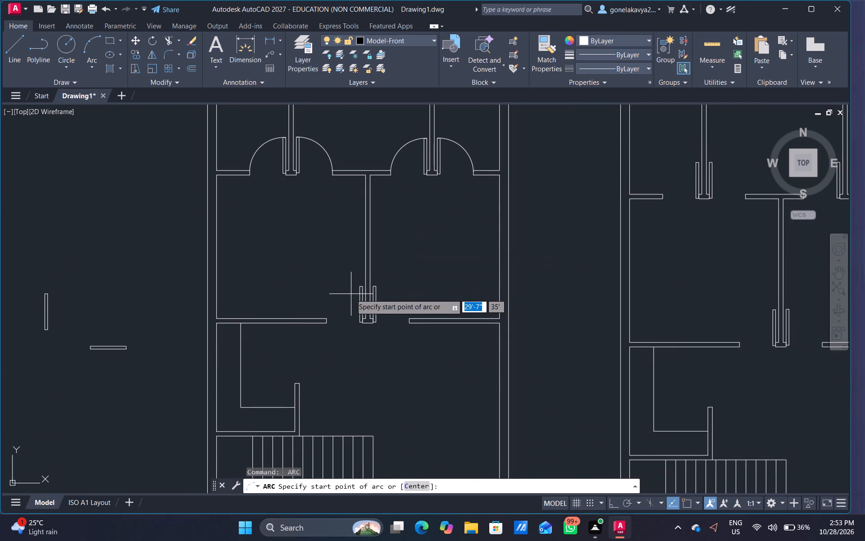
scroll(367, 299, "down", 2)
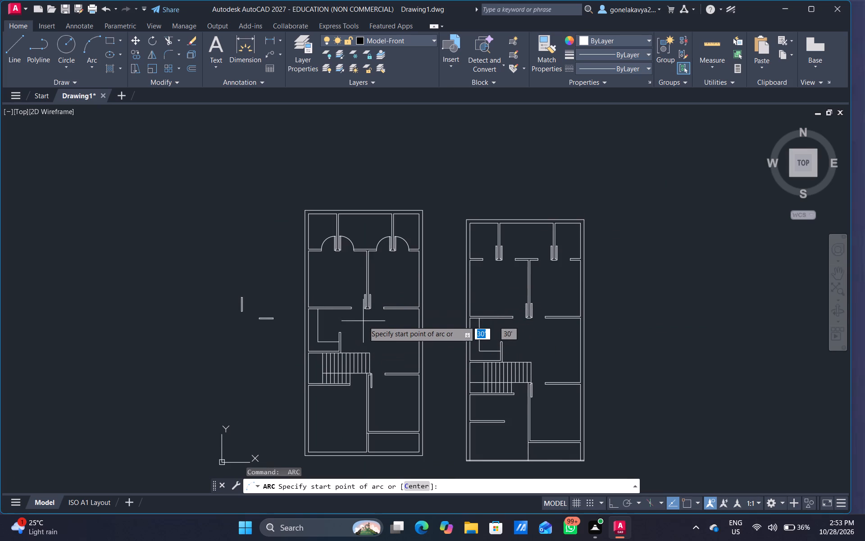
scroll(361, 307, "up", 5)
middle_click_drag(369, 244, 387, 373)
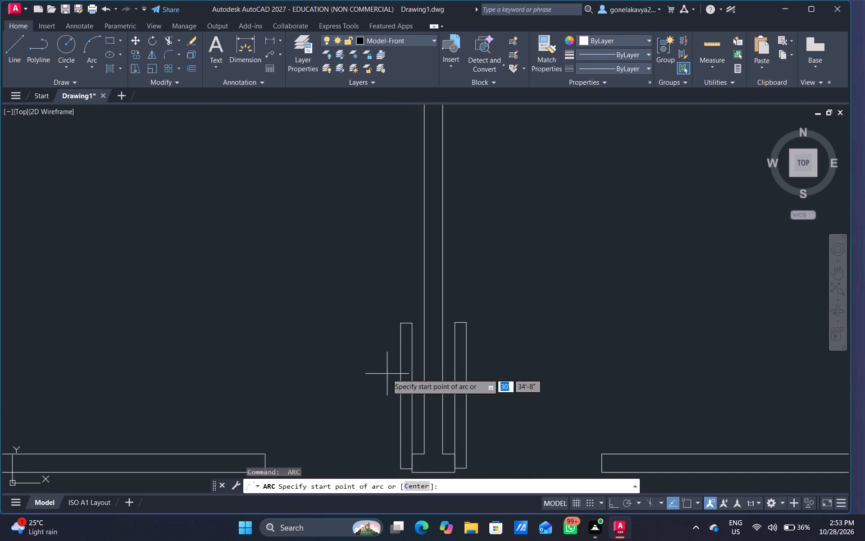
scroll(419, 358, "up", 3)
middle_click_drag(418, 232, 448, 341)
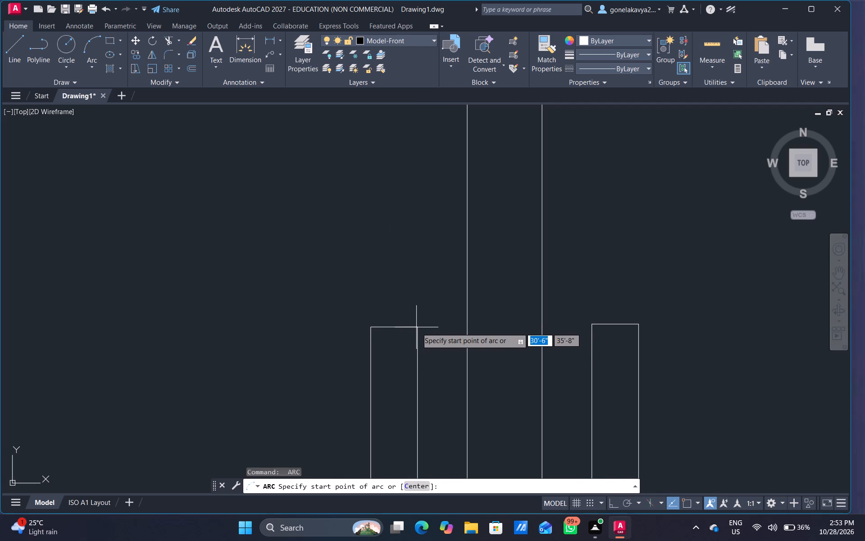
left_click(417, 328)
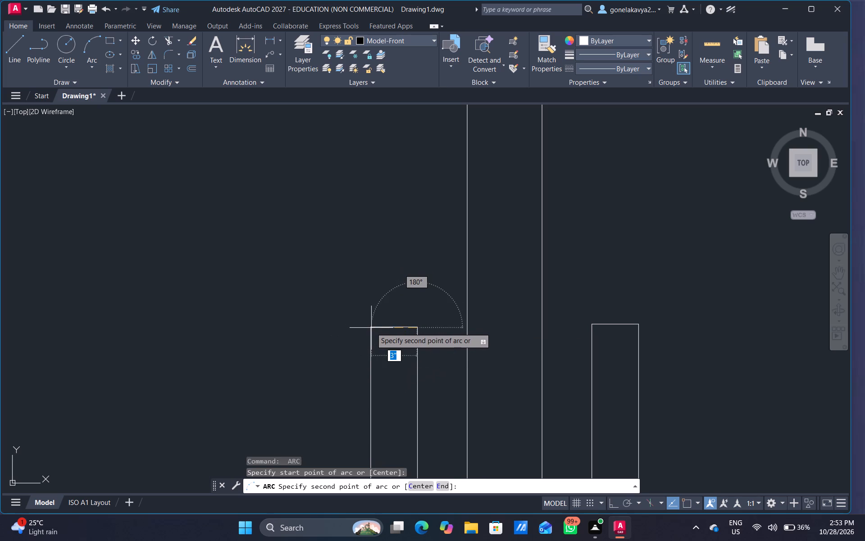
left_click(371, 328)
scroll(258, 334, "down", 3)
middle_click_drag(260, 353, 480, 219)
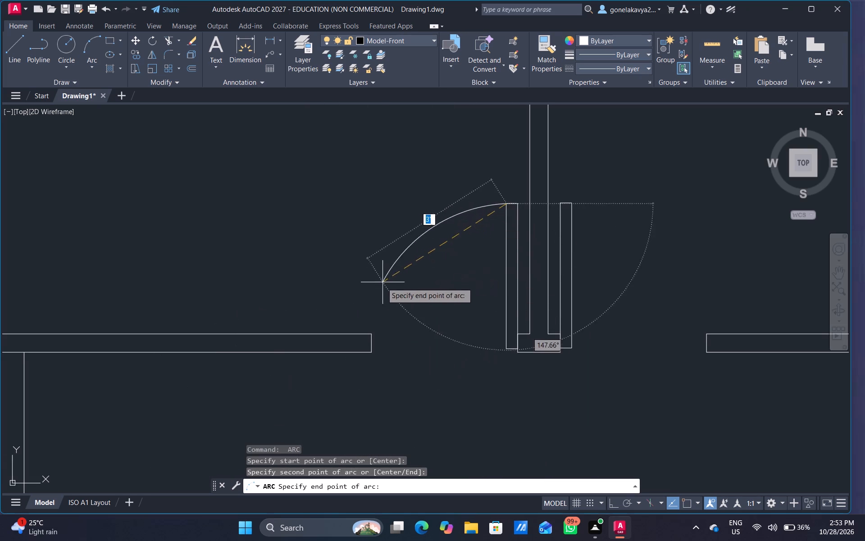
scroll(380, 309, "up", 3)
middle_click_drag(333, 391, 333, 325)
left_click(338, 360)
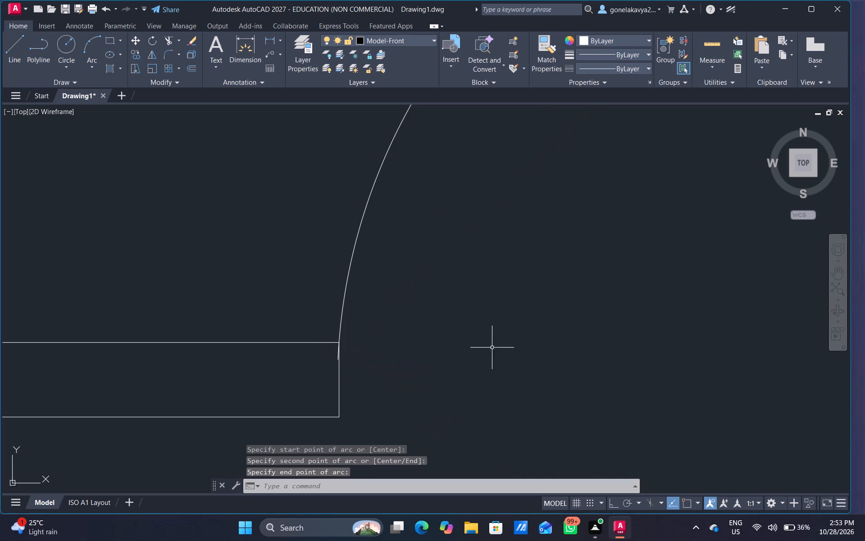
Draw a three-point swing arc from the top corners of the central partition's right door leaf to the right wall segment's end.
key("space")
scroll(497, 353, "down", 5)
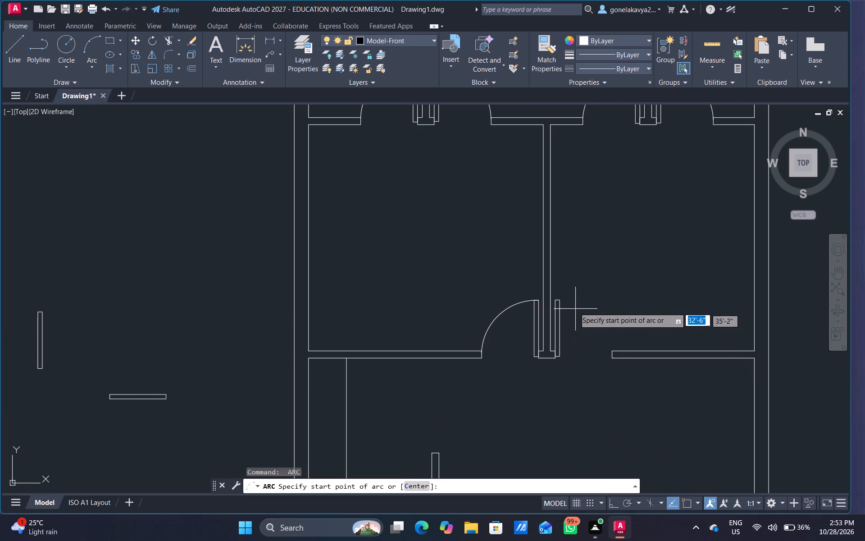
scroll(572, 304, "up", 3)
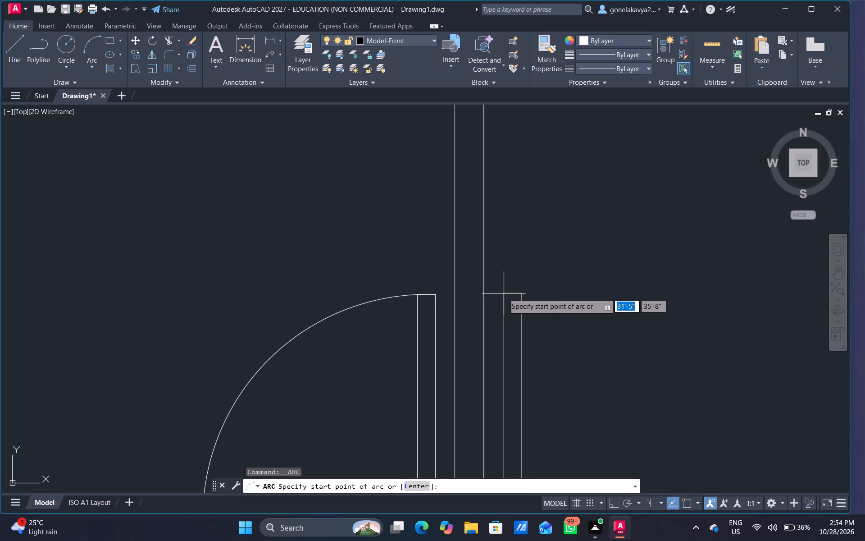
left_click(504, 293)
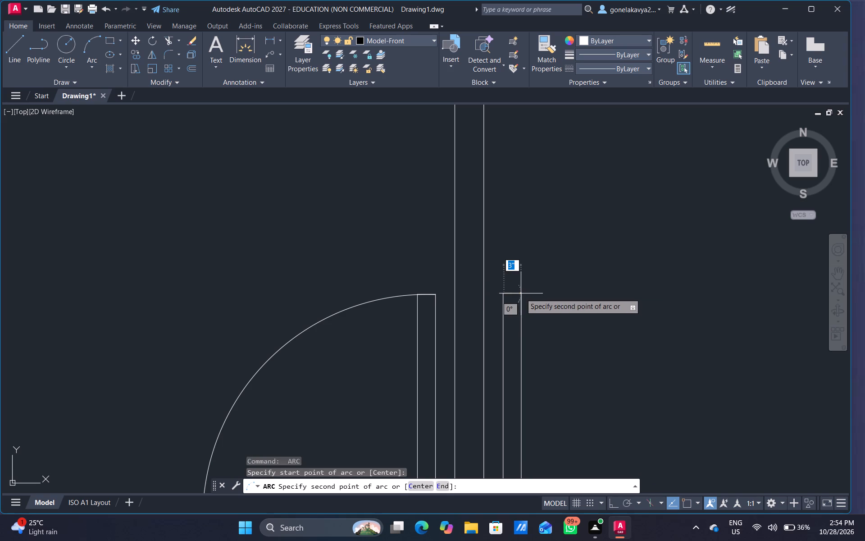
left_click(521, 293)
scroll(597, 355, "down", 4)
middle_click_drag(624, 399, 614, 370)
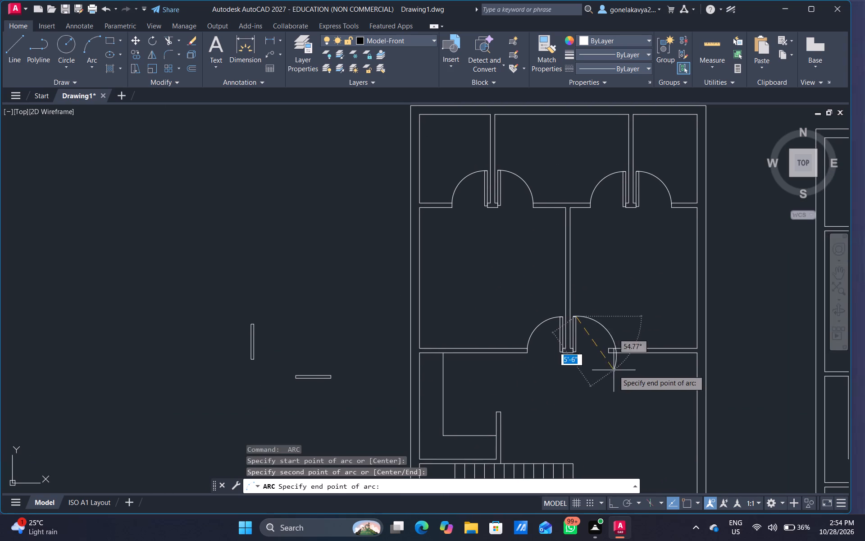
scroll(607, 348, "up", 7)
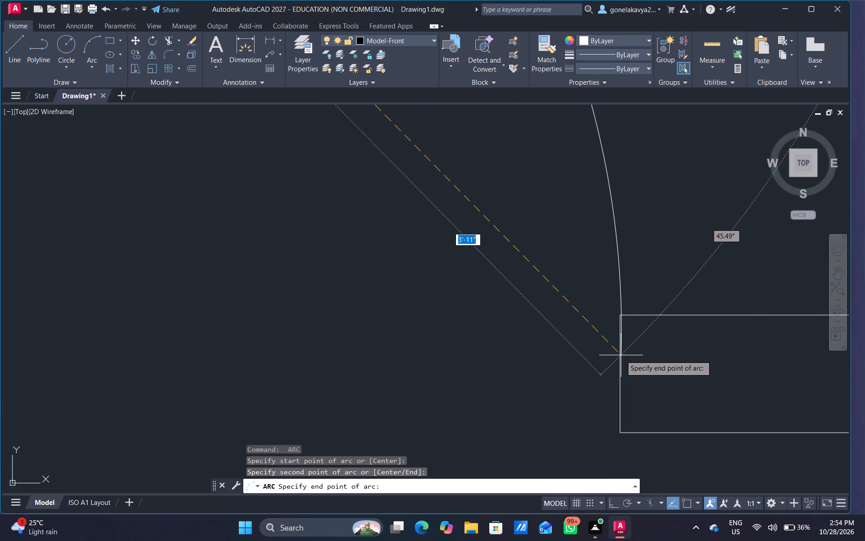
left_click(621, 355)
Draw a three-point swing arc from the bottom corners of the first plan's door leaf beside the staircase to the facing wall's end.
scroll(621, 357, "down", 4)
scroll(590, 376, "down", 3)
middle_click_drag(579, 388, 536, 293)
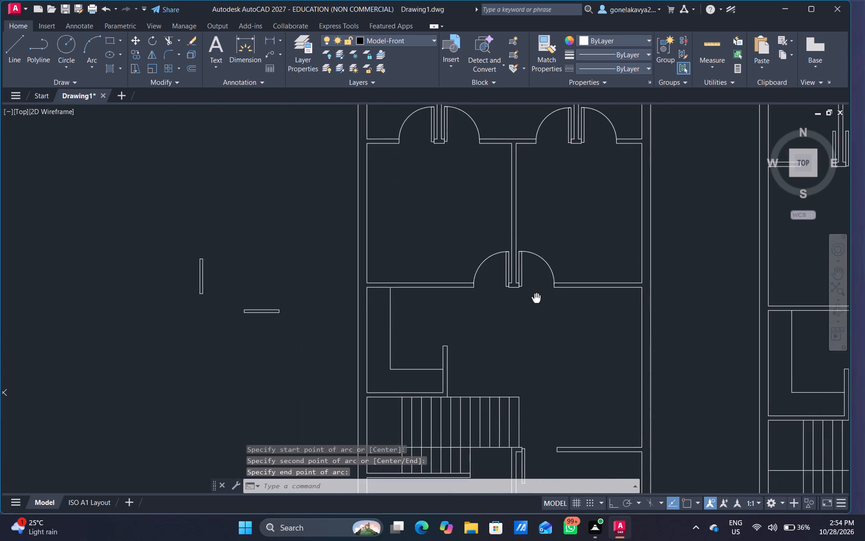
middle_click_drag(536, 293, 537, 226)
key("space")
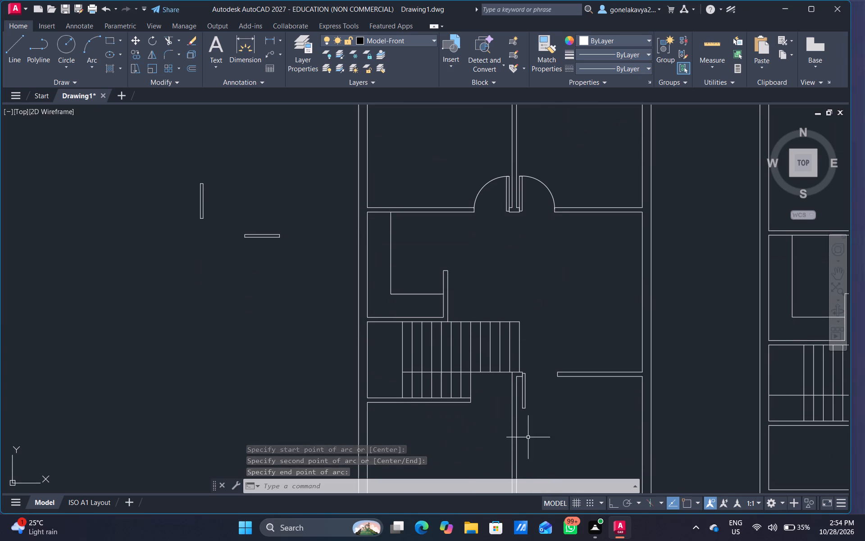
scroll(521, 413, "up", 4)
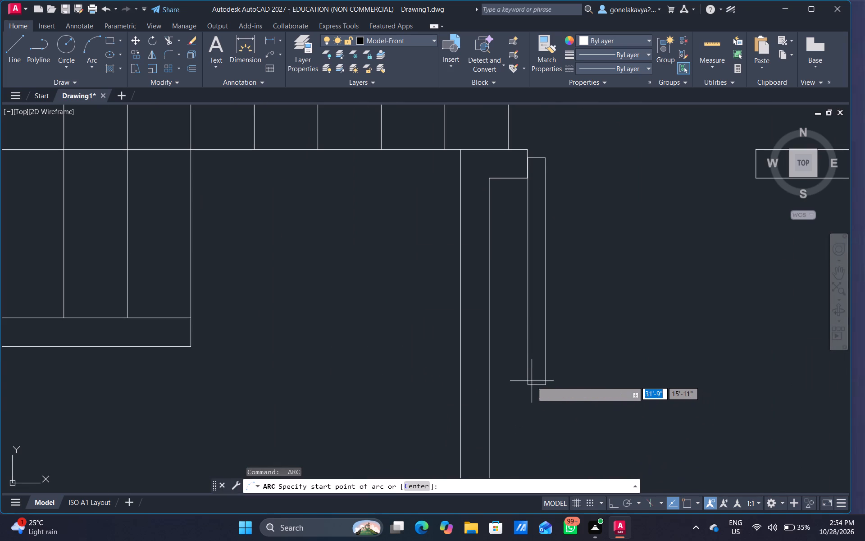
left_click(527, 385)
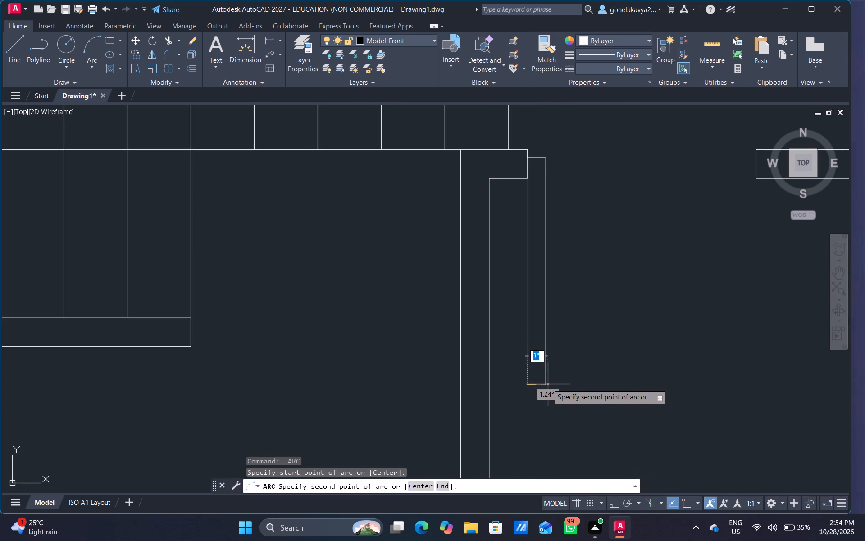
left_click(546, 385)
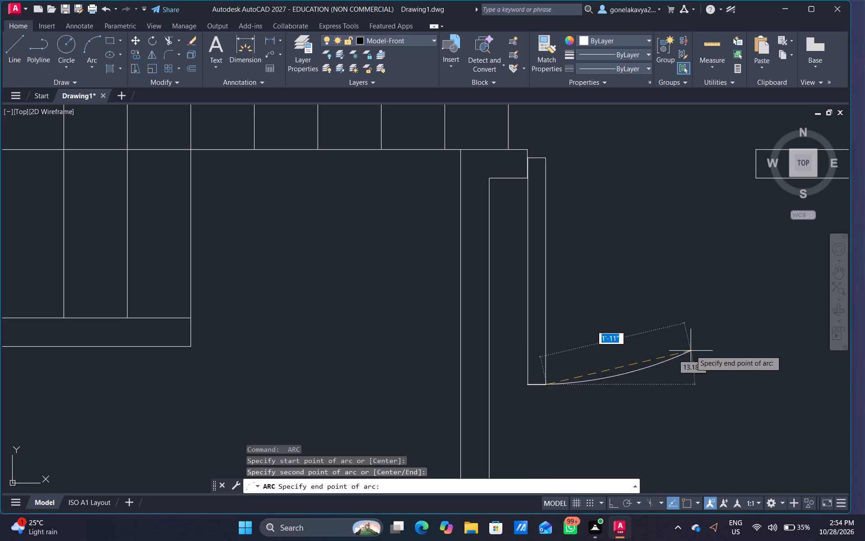
scroll(695, 337, "down", 2)
middle_click_drag(704, 309, 584, 346)
scroll(596, 333, "up", 3)
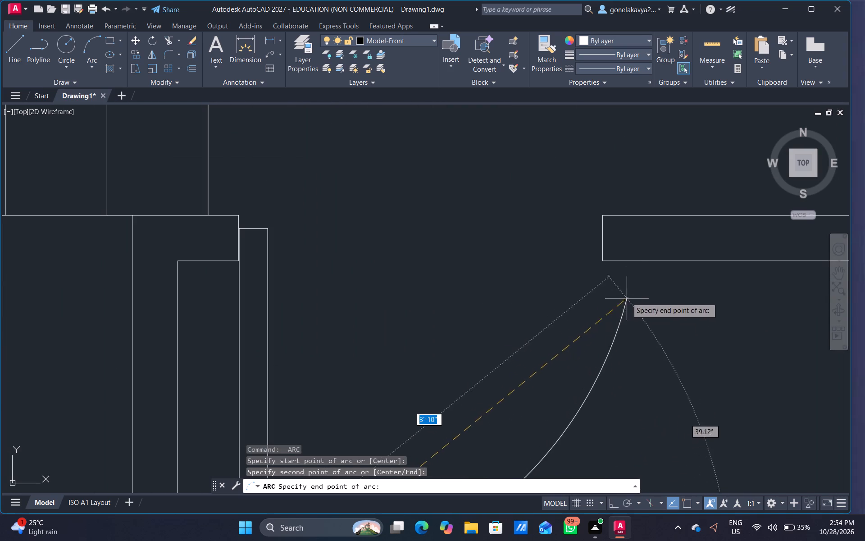
left_click(603, 249)
Draw a three-point swing arc from the bottom corners of the second plan's door leaf beside the staircase to the facing wall's end.
scroll(620, 301, "down", 3)
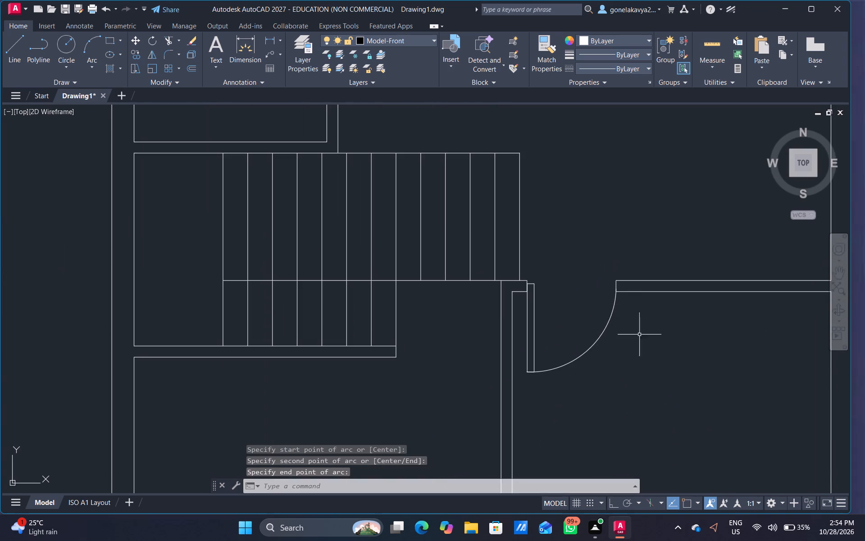
scroll(651, 340, "down", 4)
middle_click_drag(666, 370, 531, 362)
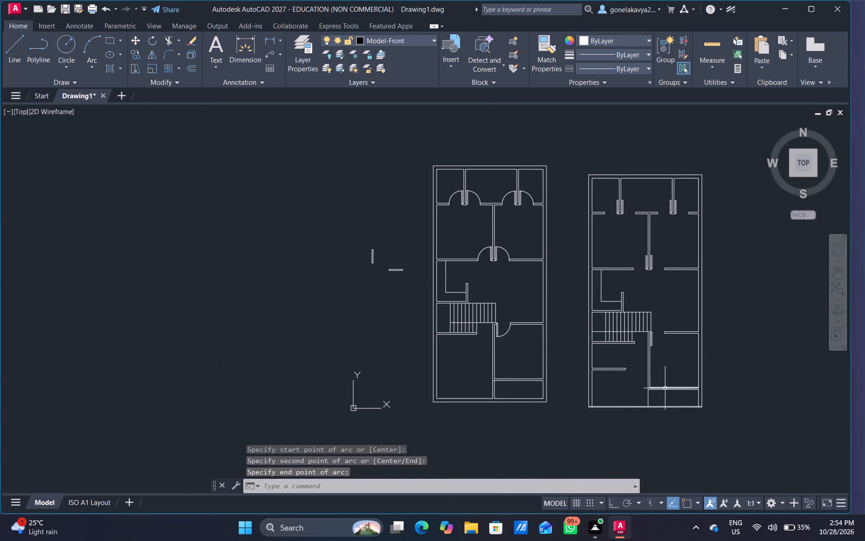
key("space")
scroll(658, 331, "up", 4)
middle_click_drag(678, 397, 644, 306)
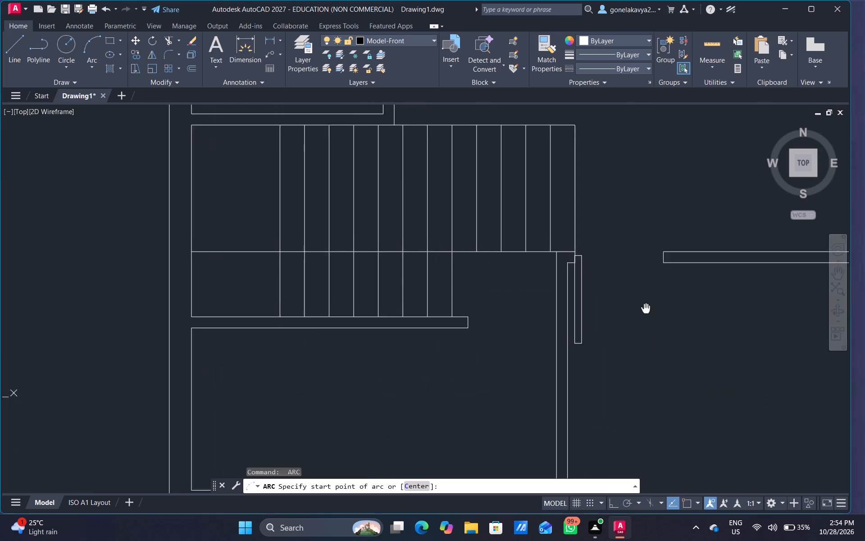
middle_click_drag(644, 306, 633, 295)
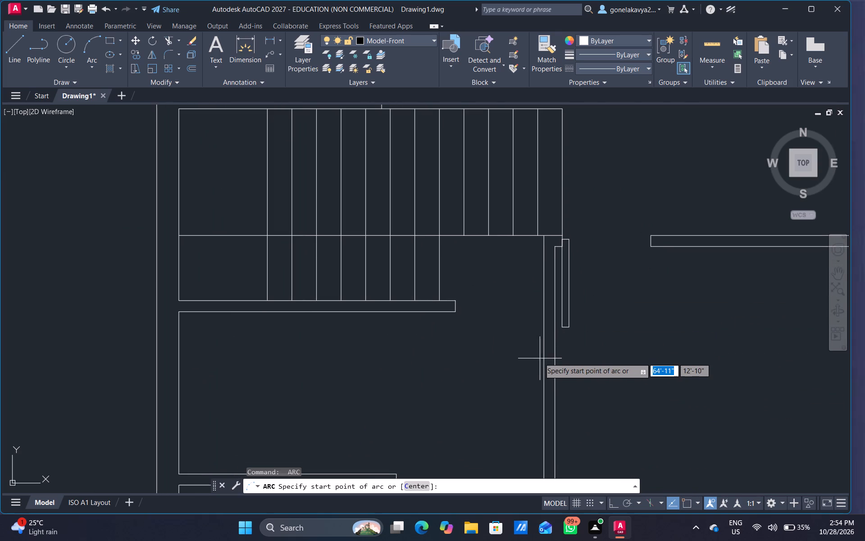
scroll(538, 357, "up", 3)
middle_click_drag(654, 291, 513, 391)
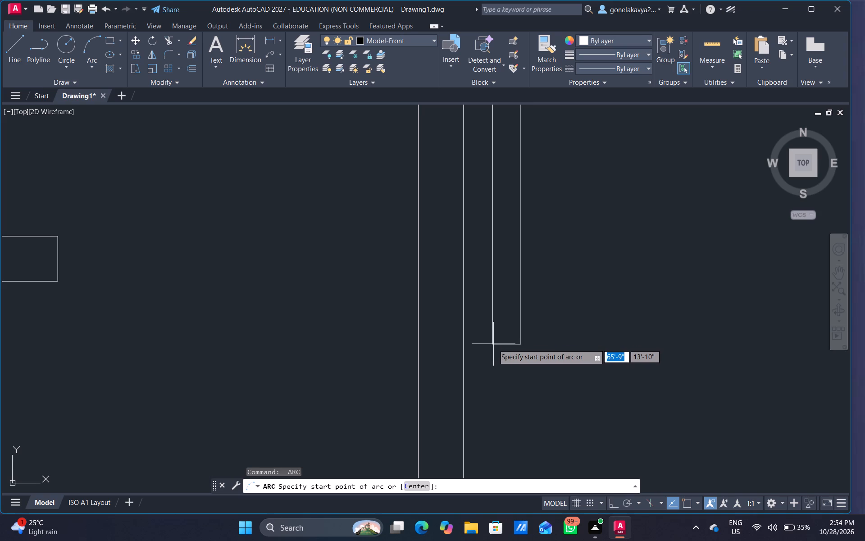
left_click(492, 343)
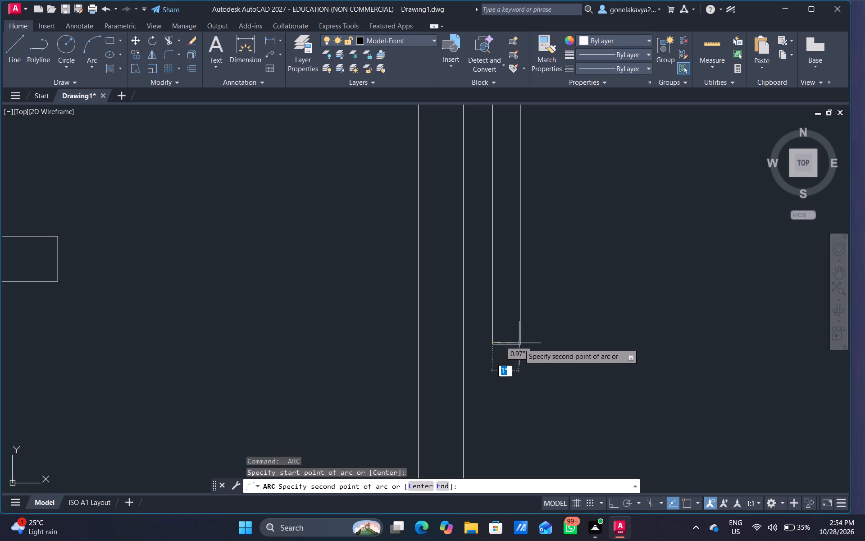
left_click(520, 342)
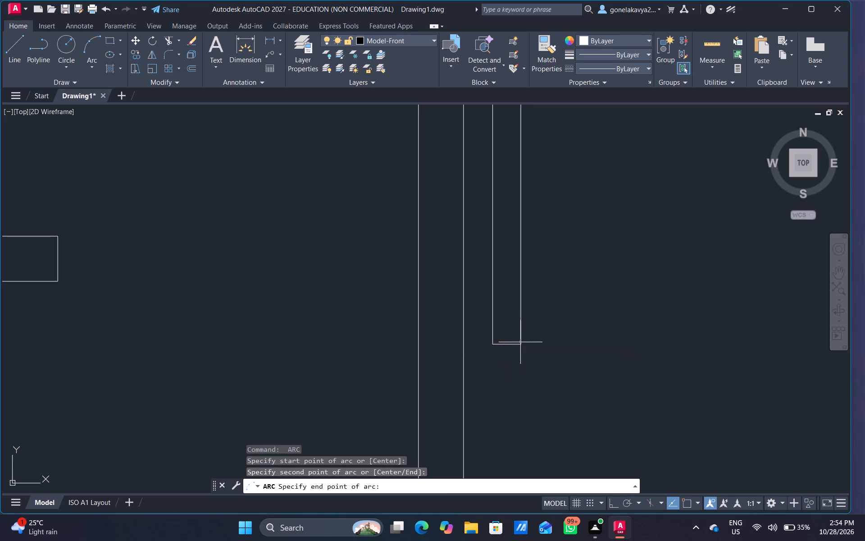
scroll(601, 286, "down", 3)
middle_click_drag(629, 265, 512, 352)
scroll(516, 334, "up", 1)
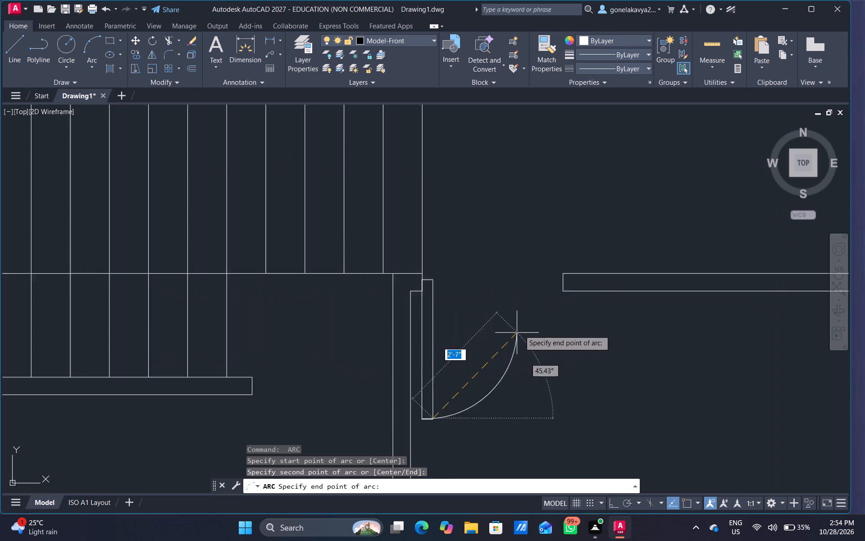
scroll(520, 329, "up", 1)
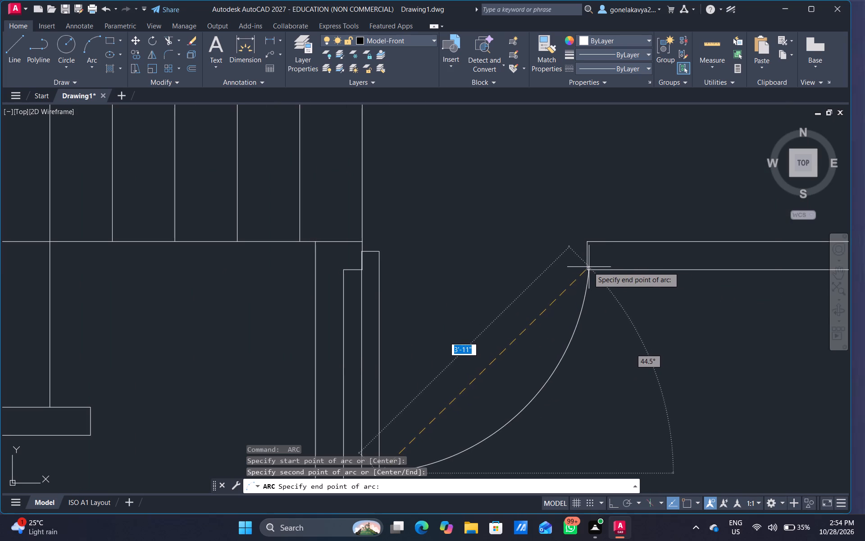
left_click(587, 266)
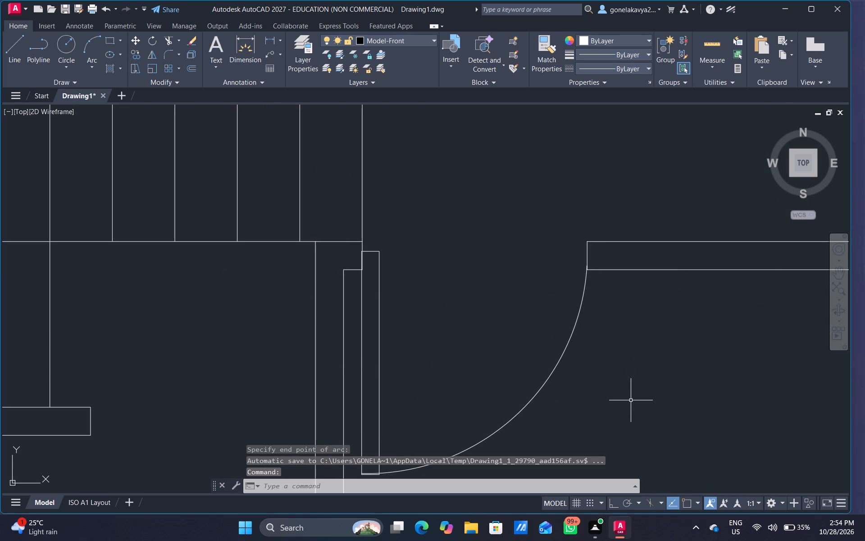
Draw a three-point swing arc from the top corners of the second plan's central partition's right door leaf to the right wall segment's end.
key("space")
scroll(553, 297, "down", 3)
middle_click_drag(542, 277, 508, 515)
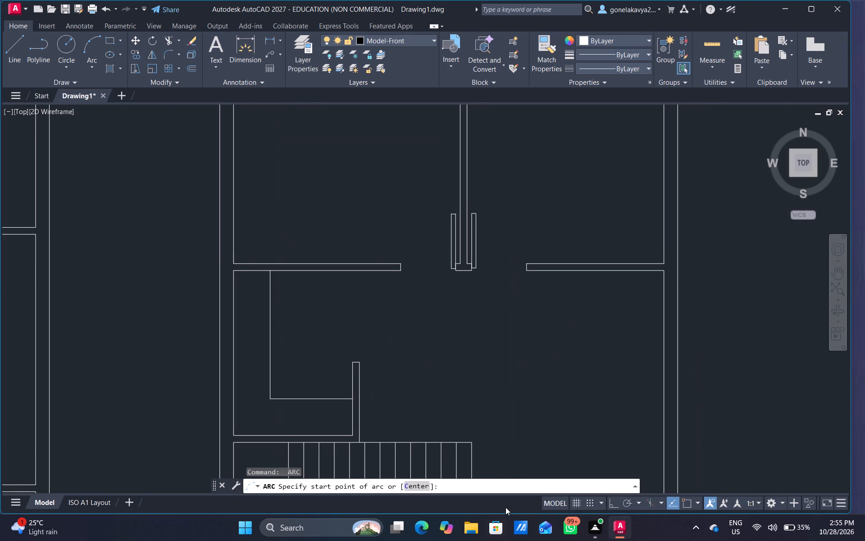
scroll(480, 223, "up", 3)
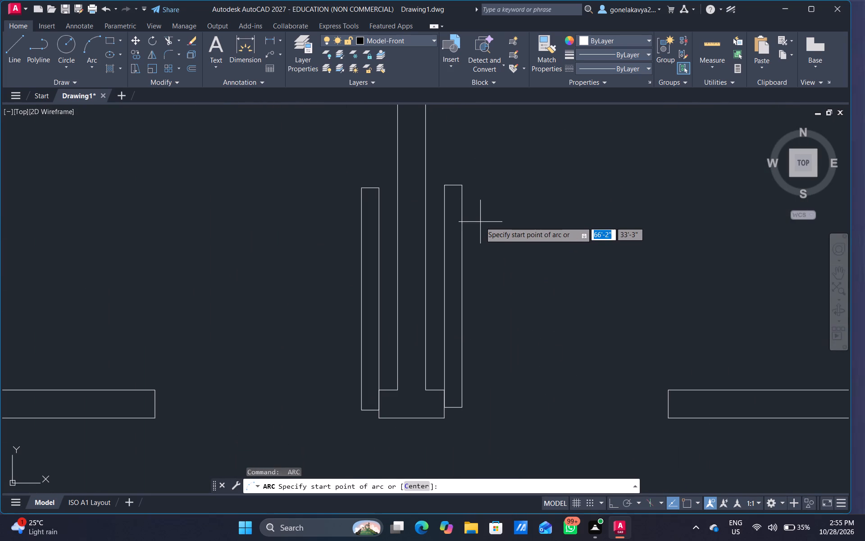
scroll(443, 183, "up", 2)
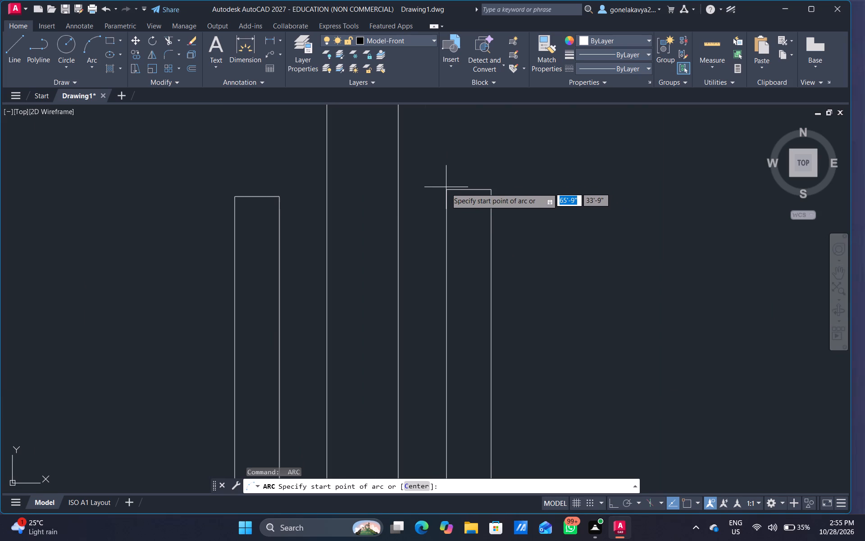
left_click(447, 189)
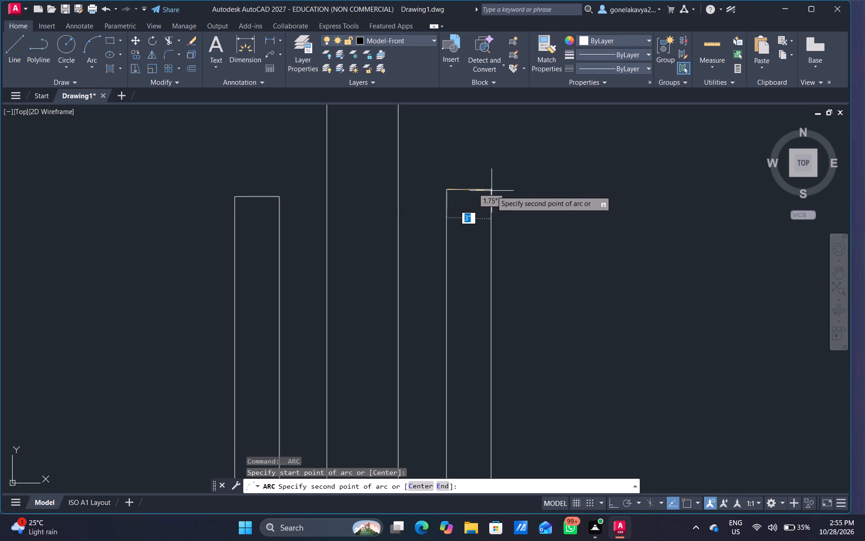
left_click(492, 189)
scroll(611, 204, "down", 4)
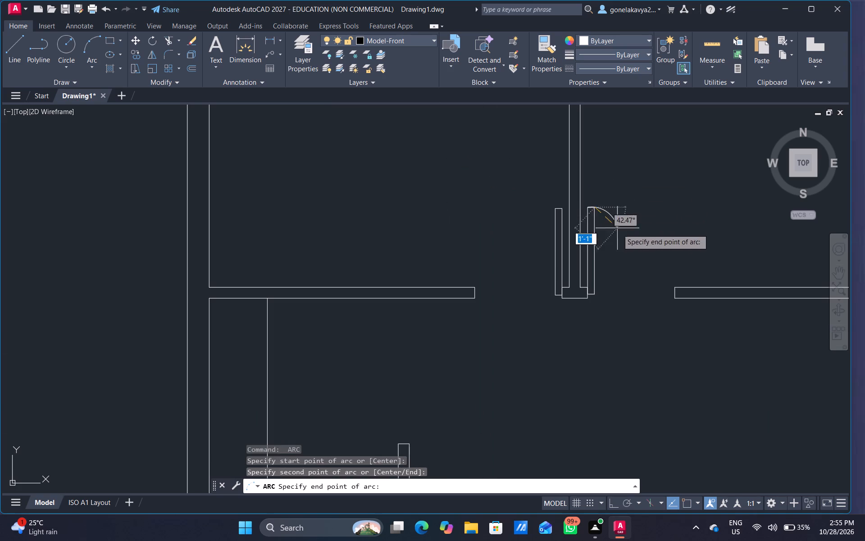
scroll(677, 286, "up", 3)
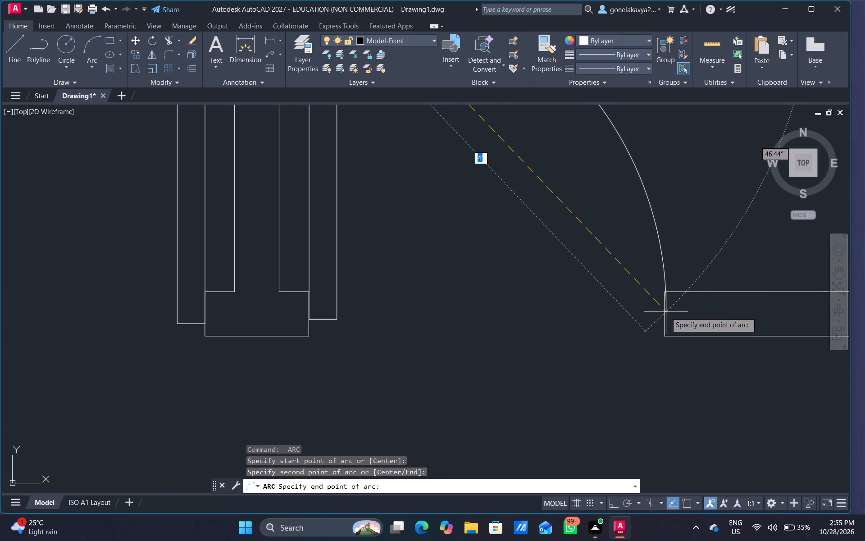
left_click(665, 313)
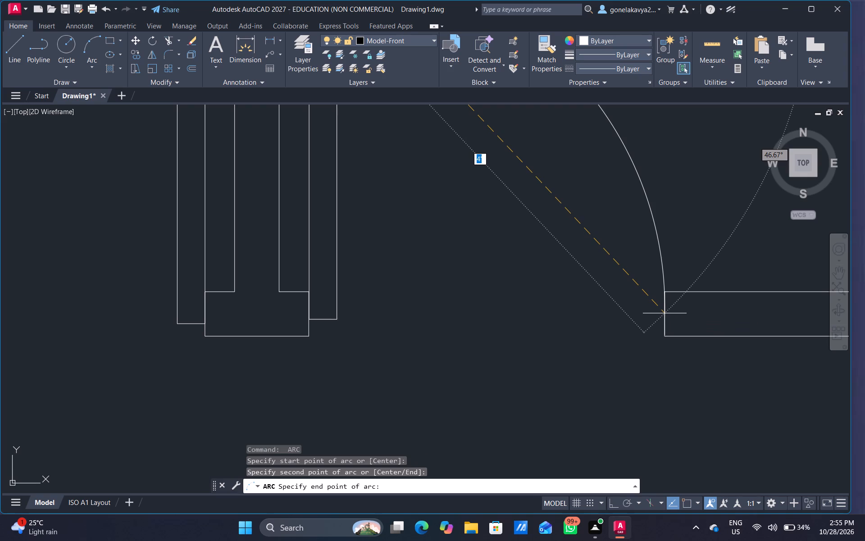
Draw a three-point swing arc from the top corners of the second plan's central partition's left door leaf to the left wall segment's end.
key("space")
scroll(375, 286, "down", 3)
middle_click_drag(383, 275, 398, 285)
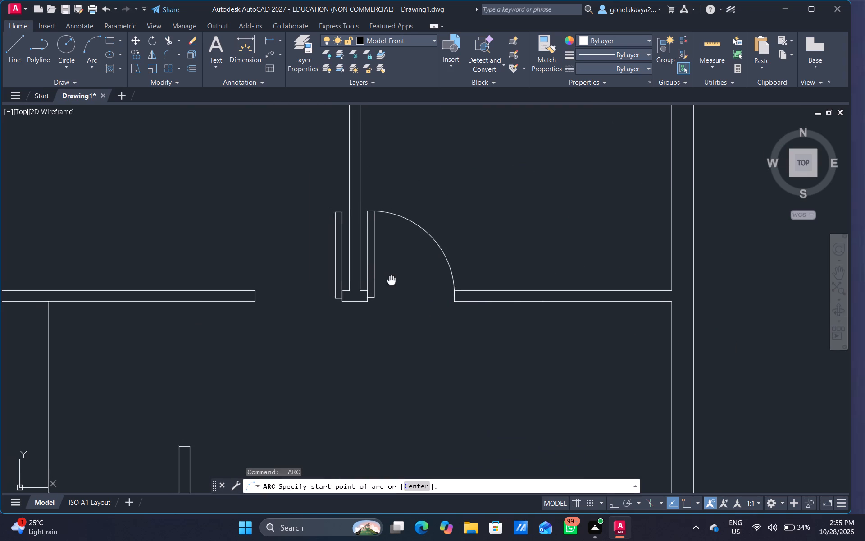
middle_click_drag(398, 285, 526, 371)
scroll(475, 278, "up", 3)
middle_click_drag(503, 320, 496, 171)
scroll(478, 235, "up", 2)
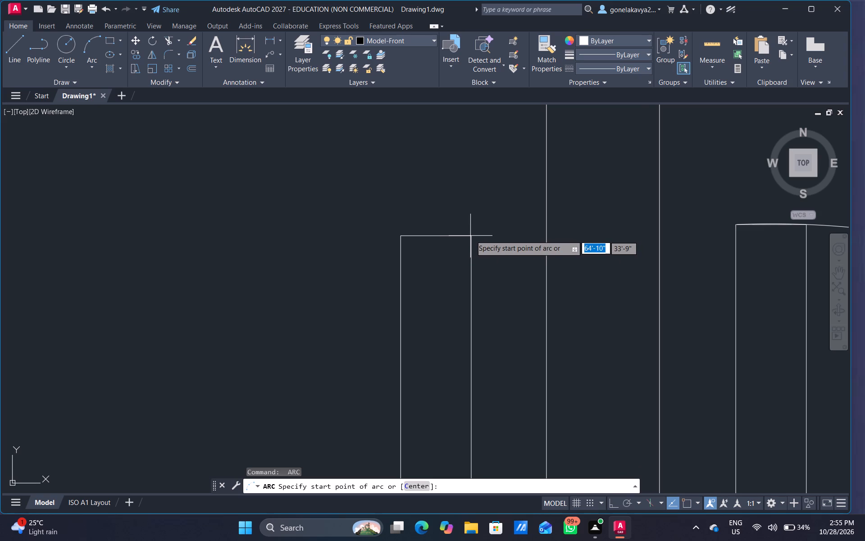
left_click(471, 235)
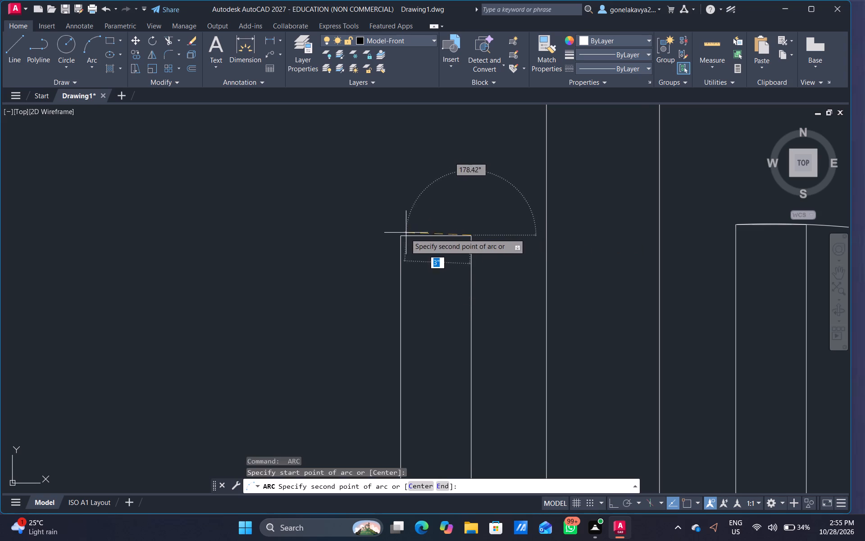
left_click(400, 236)
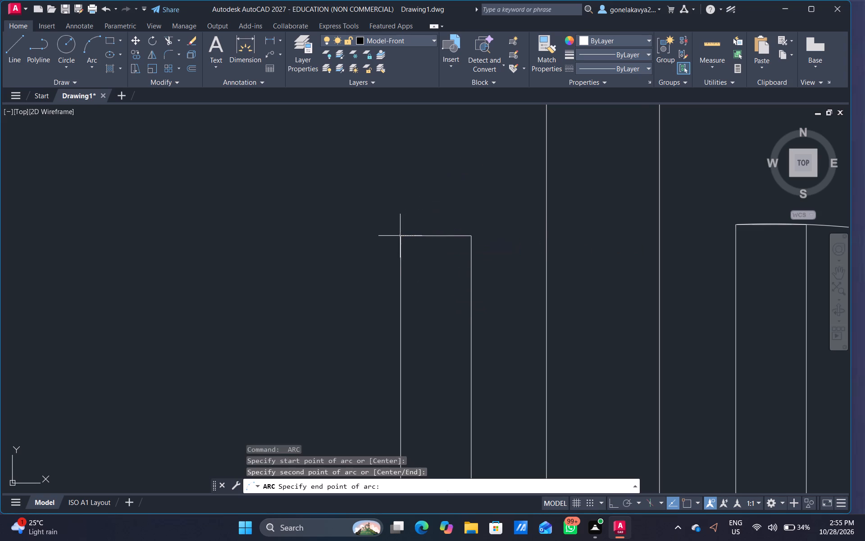
scroll(398, 234, "down", 3)
middle_click_drag(373, 261, 476, 163)
middle_click_drag(392, 286, 393, 287)
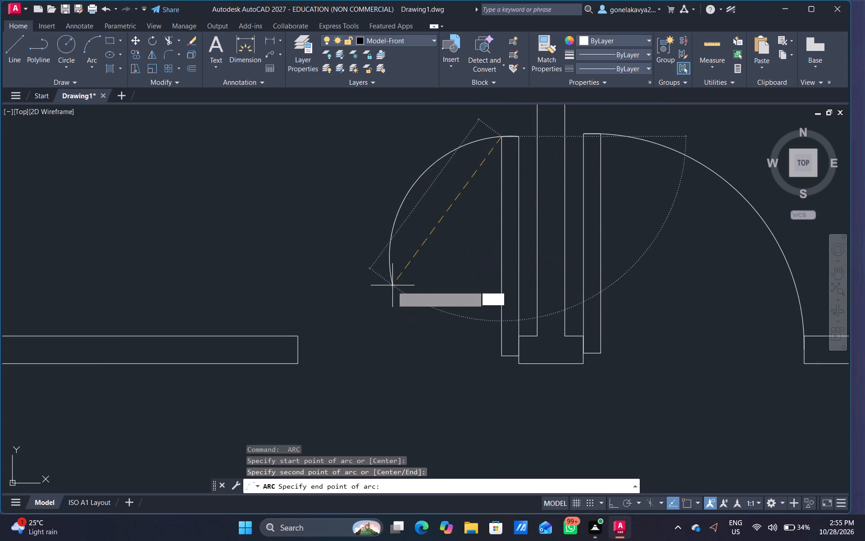
middle_click_drag(393, 287, 549, 248)
scroll(453, 311, "up", 4)
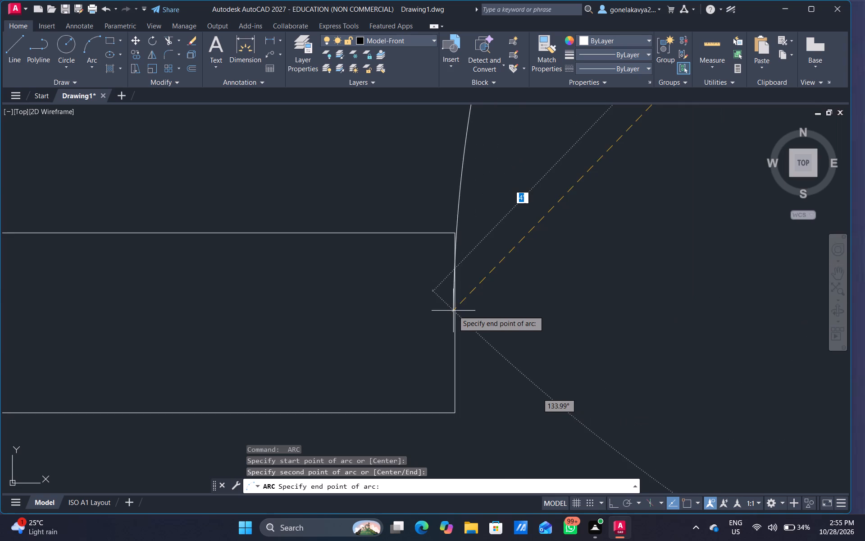
scroll(453, 311, "up", 1)
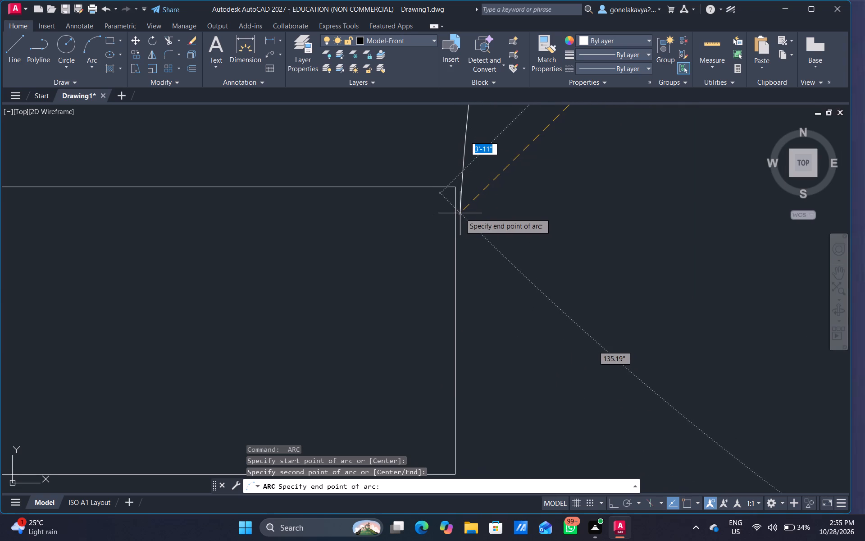
left_click(455, 202)
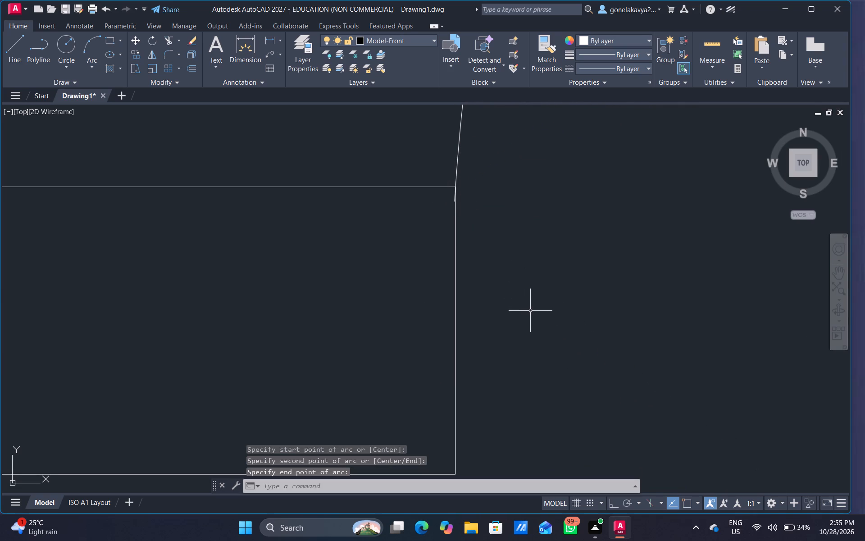
Draw a three-point swing arc from the top corners of the second plan's upper-left partition's left door leaf to the left wall stub's end.
key("space")
scroll(531, 311, "down", 5)
scroll(594, 324, "down", 3)
scroll(640, 348, "down", 2)
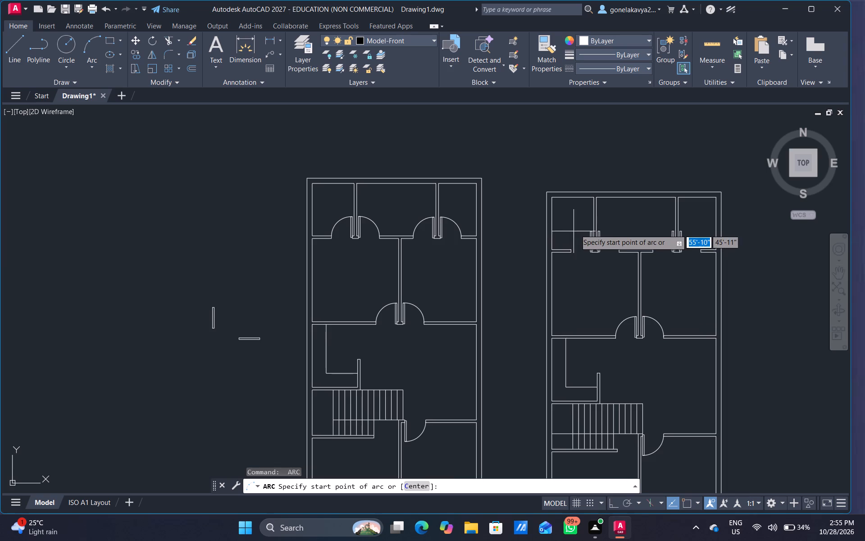
scroll(576, 229, "up", 5)
middle_click_drag(594, 264, 464, 221)
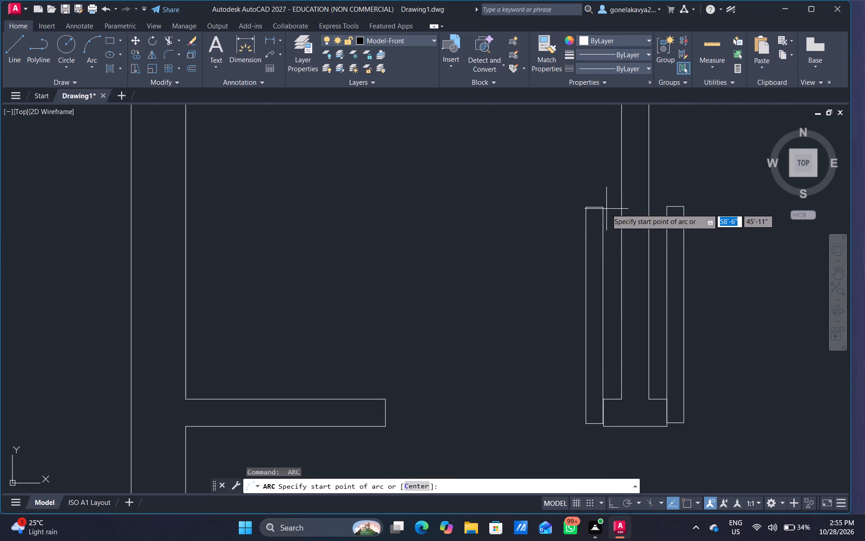
scroll(603, 208, "up", 2)
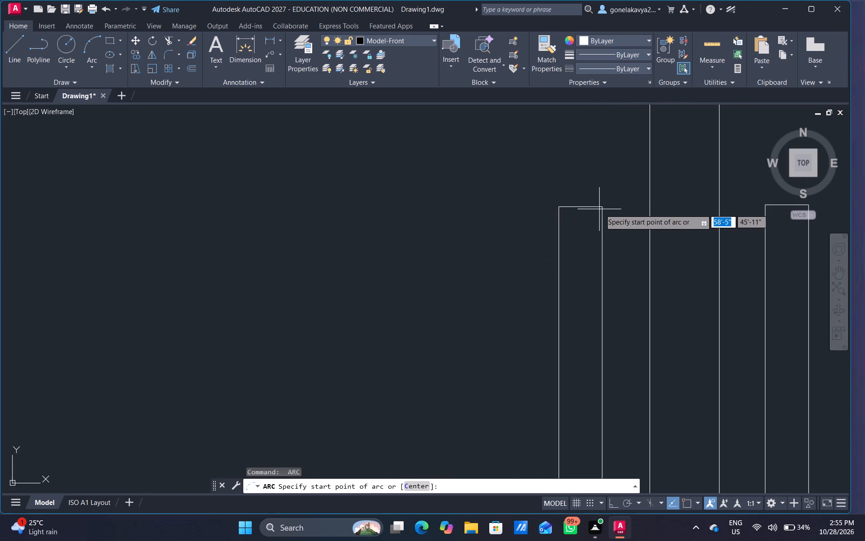
left_click(602, 207)
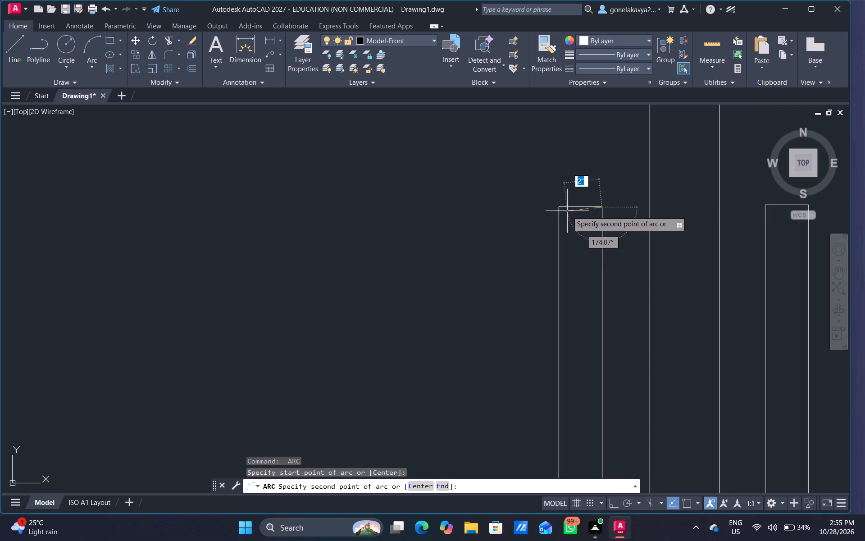
left_click(559, 207)
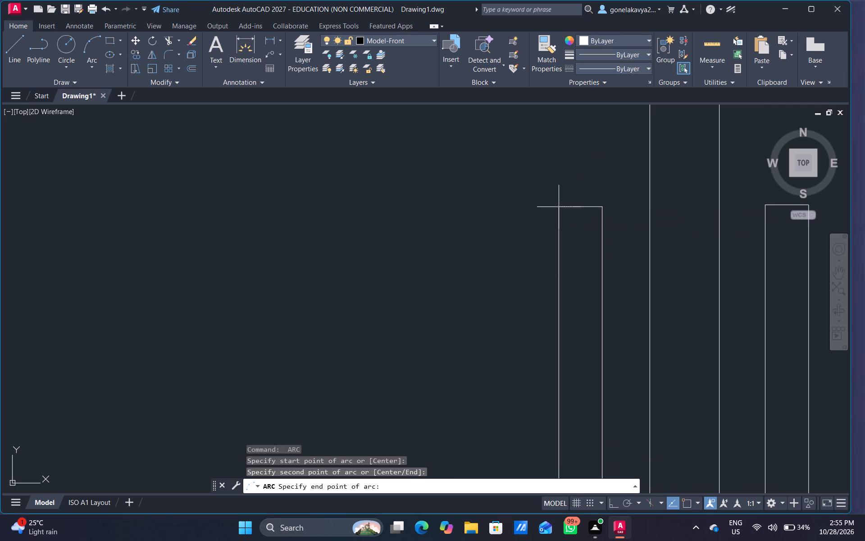
scroll(425, 322, "down", 3)
middle_click_drag(424, 343, 578, 193)
scroll(479, 257, "up", 3)
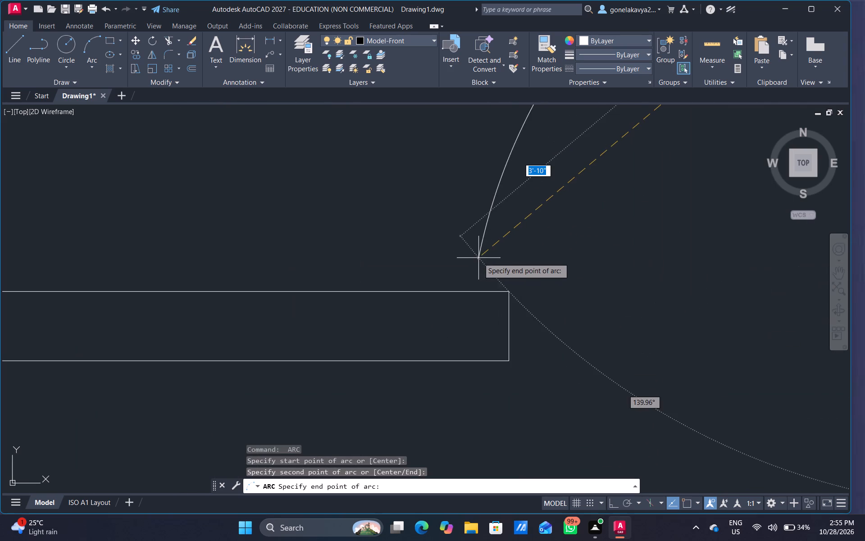
left_click(508, 319)
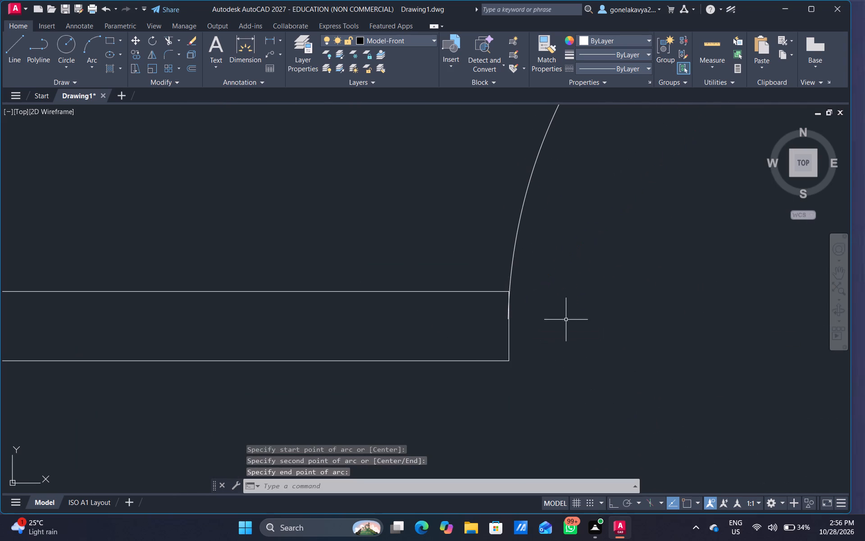
Draw a three-point swing arc from the top corners of the second plan's upper-left partition's right door leaf to the right wall segment's end.
key("space")
scroll(570, 357, "down", 4)
middle_click_drag(669, 280, 466, 263)
scroll(480, 269, "up", 4)
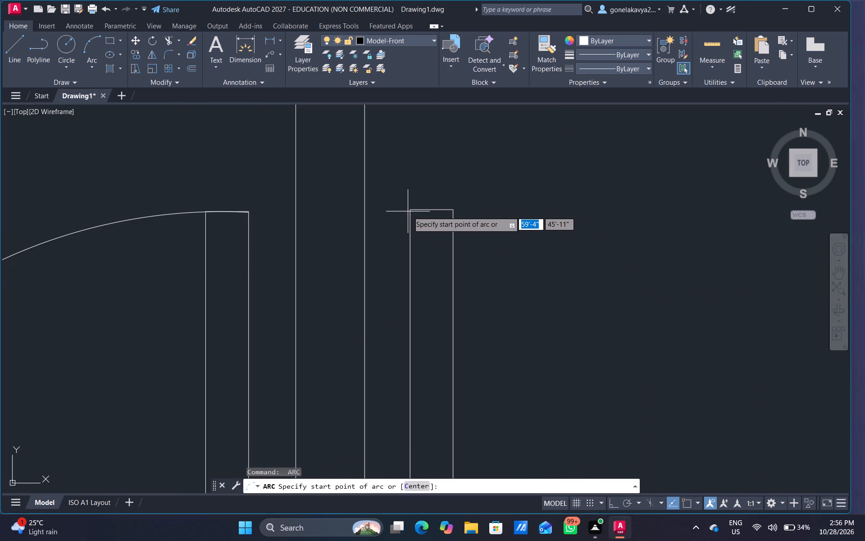
left_click(410, 210)
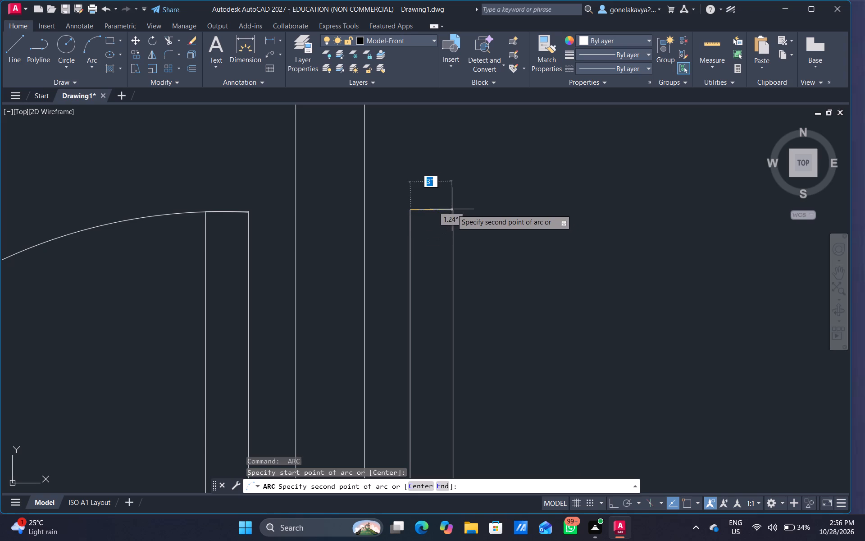
left_click(452, 209)
scroll(569, 266, "down", 3)
middle_click_drag(640, 331, 564, 257)
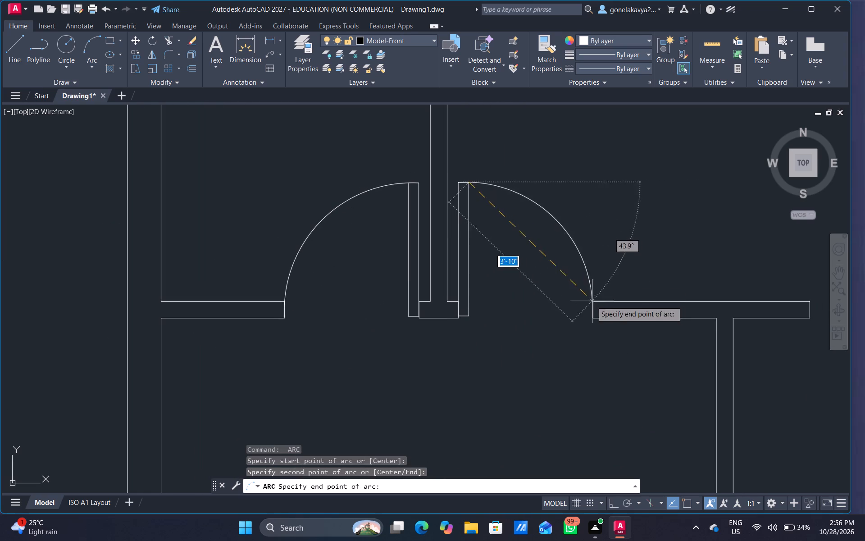
scroll(576, 298, "up", 4)
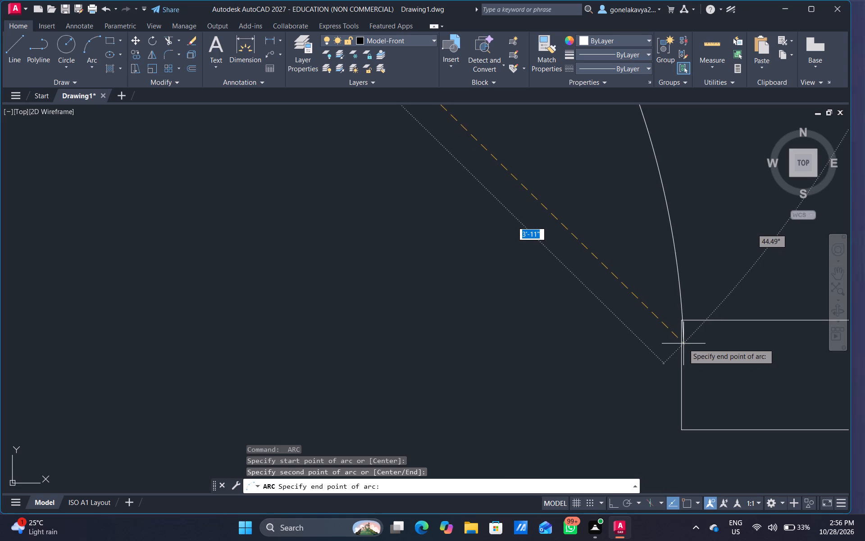
left_click(681, 347)
Draw a three-point swing arc from the top corners of the second plan's upper-right partition's left door leaf to the left wall segment's end.
key("space")
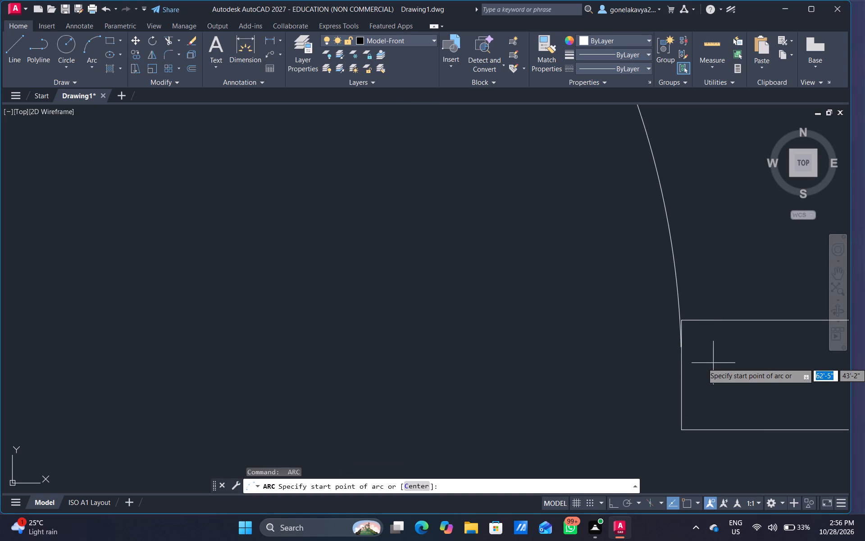
scroll(713, 363, "down", 4)
middle_click_drag(742, 314, 351, 368)
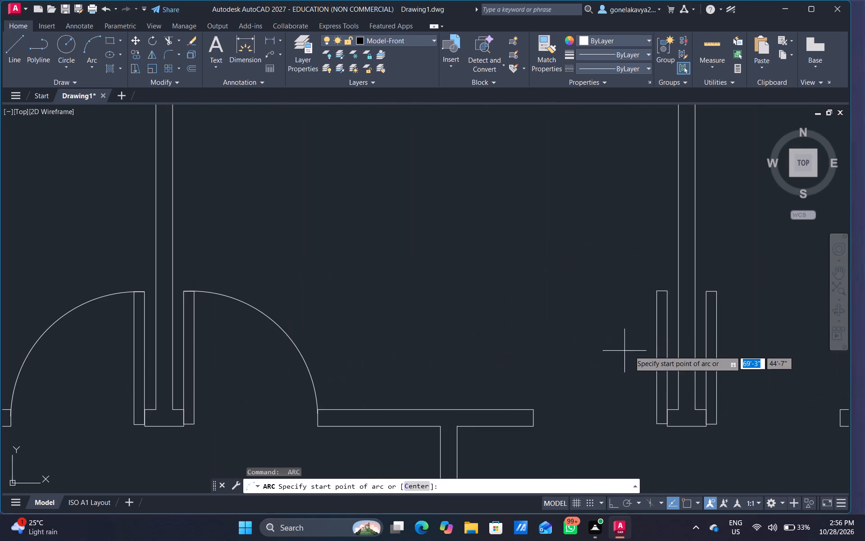
scroll(655, 304, "up", 5)
middle_click_drag(673, 275, 429, 298)
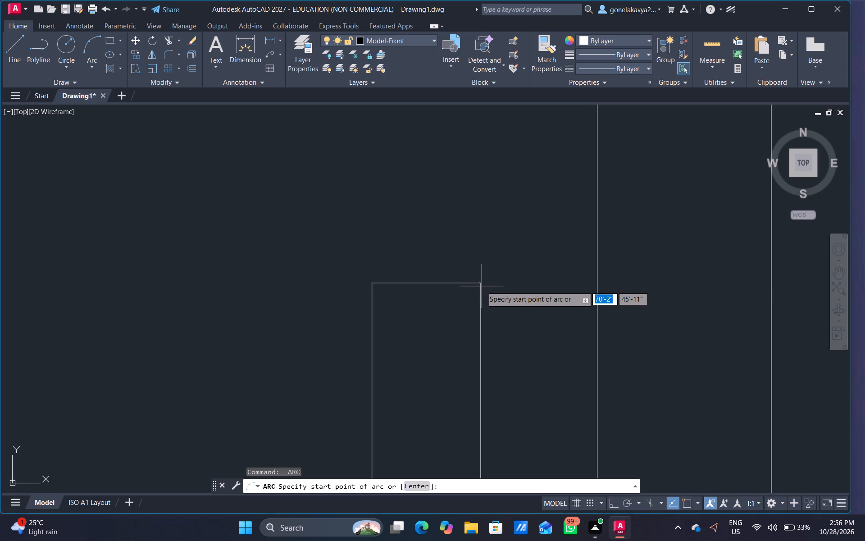
left_click(480, 284)
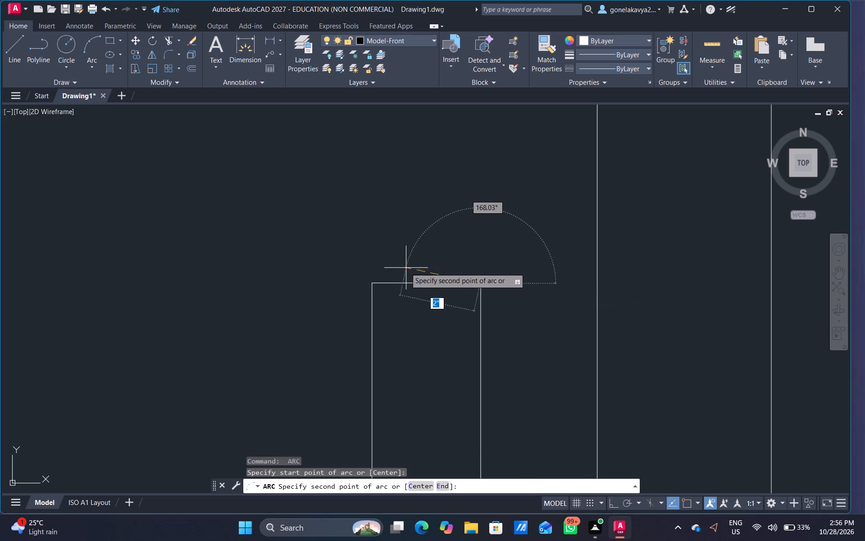
left_click(372, 283)
scroll(231, 268, "down", 4)
middle_click_drag(244, 300, 527, 221)
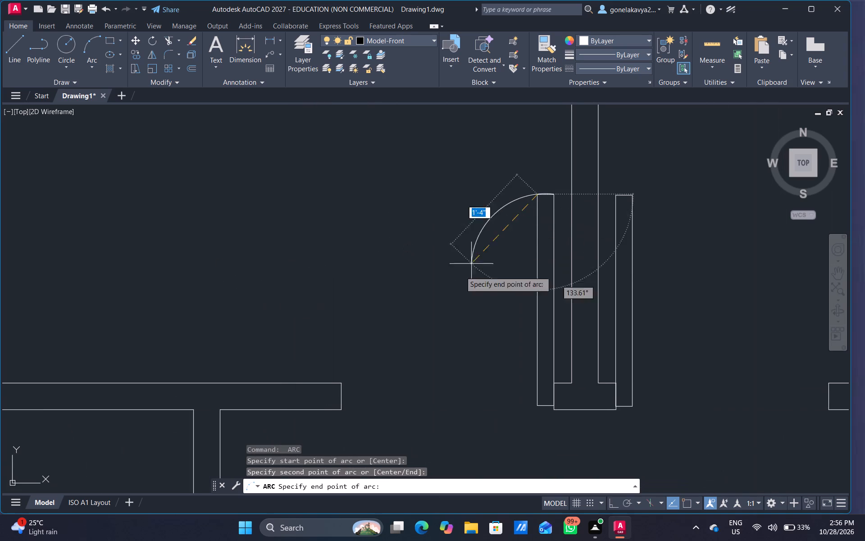
scroll(344, 392, "up", 6)
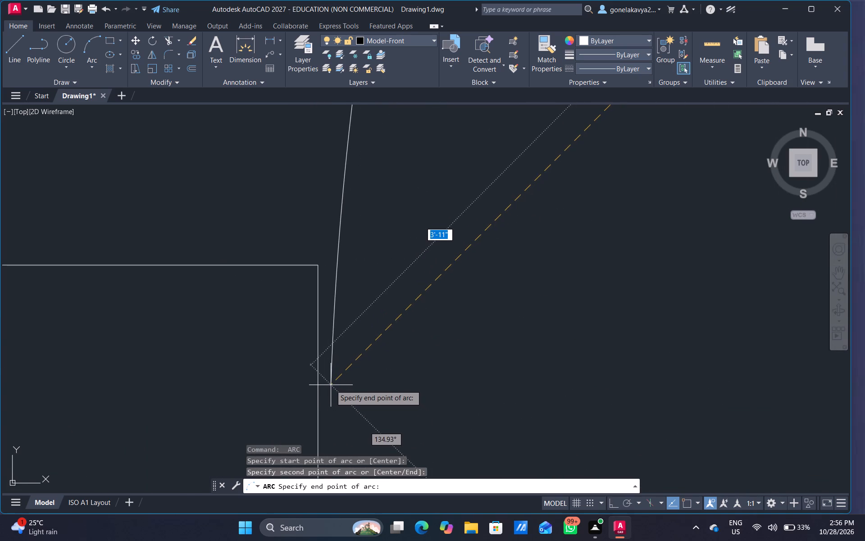
left_click(317, 274)
Draw a three-point swing arc from the top corners of the second plan's upper-right partition's right door leaf to the right wall stub's end.
key("space")
scroll(390, 298, "down", 5)
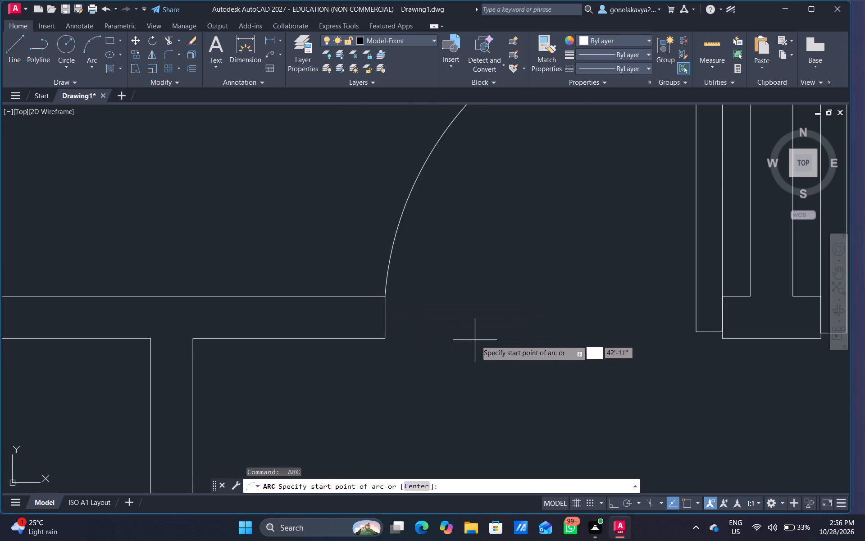
scroll(477, 340, "down", 2)
middle_click_drag(495, 298, 277, 333)
scroll(396, 257, "up", 1)
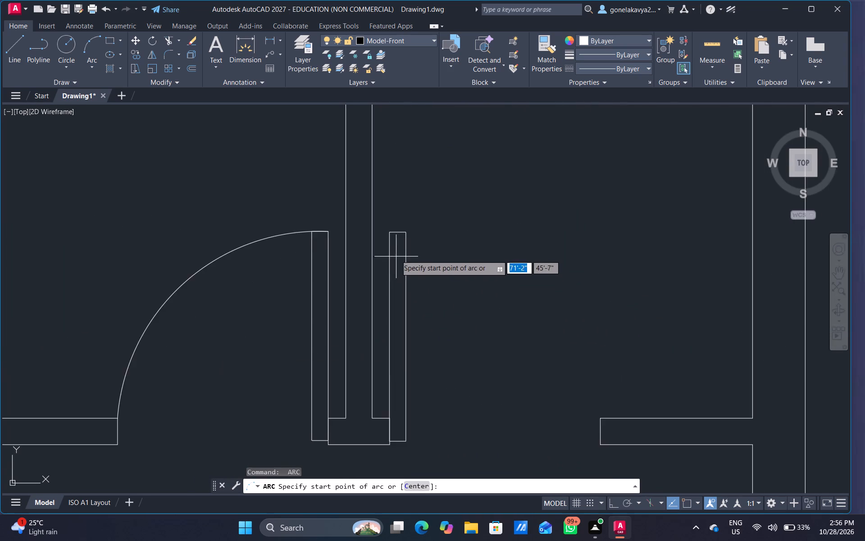
middle_click_drag(395, 254, 473, 300)
scroll(465, 281, "up", 6)
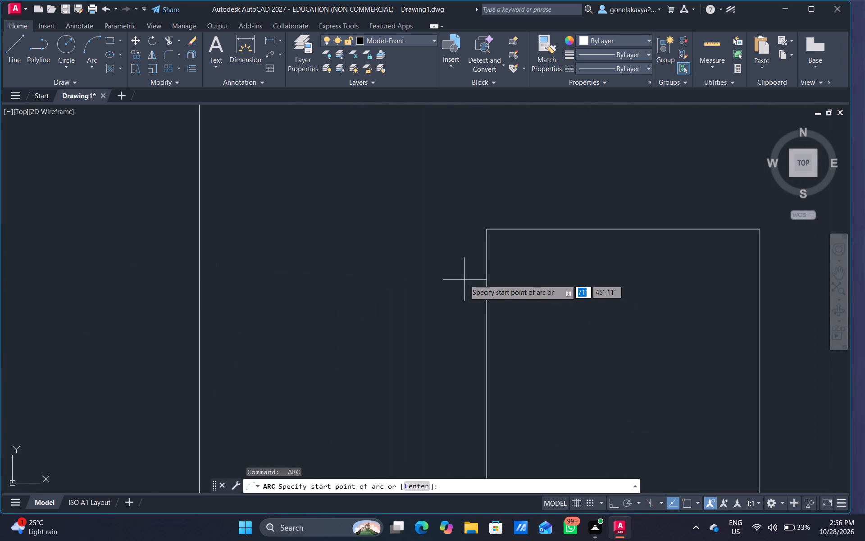
left_click(487, 229)
scroll(704, 199, "down", 1)
middle_click_drag(705, 202, 616, 198)
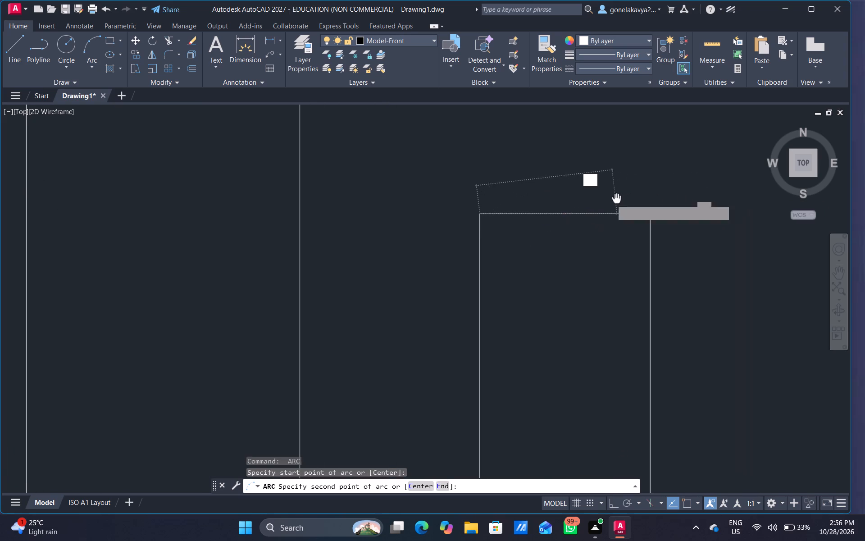
scroll(637, 216, "up", 3)
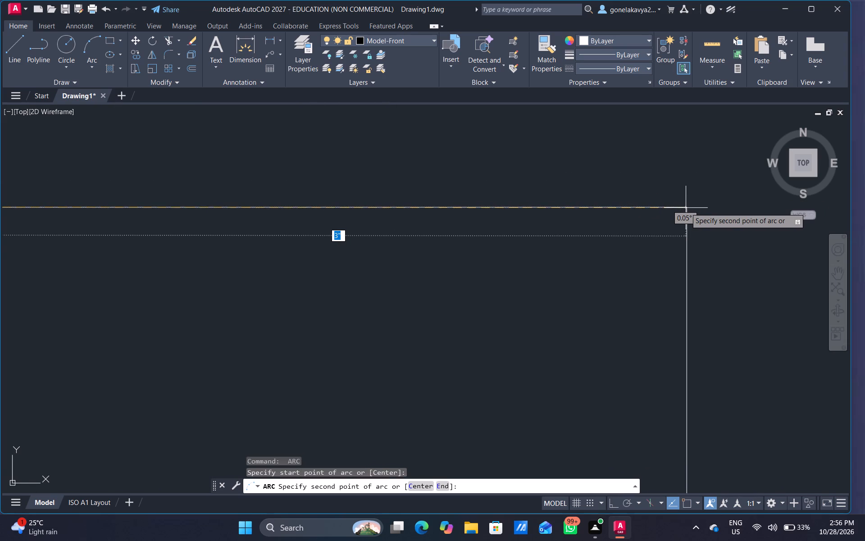
left_click(687, 208)
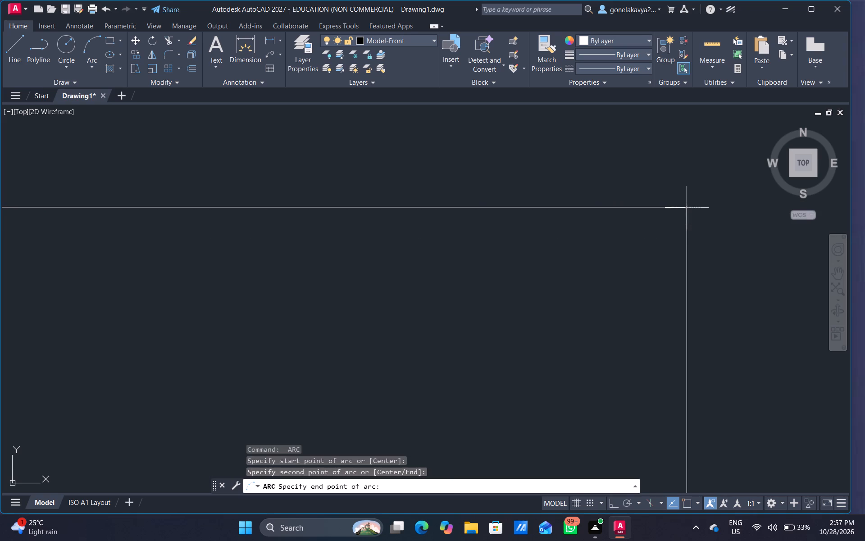
scroll(710, 242, "down", 4)
scroll(748, 303, "down", 1)
middle_click_drag(750, 307, 477, 163)
scroll(506, 209, "down", 2)
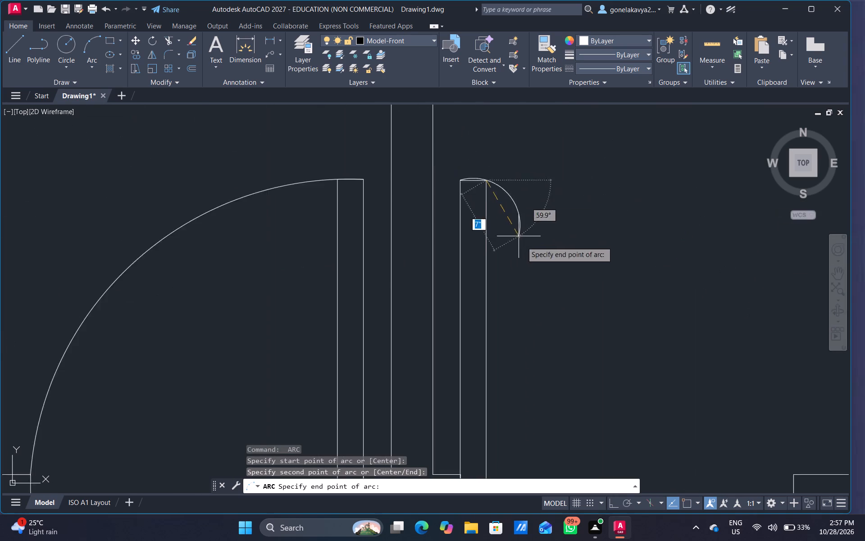
scroll(522, 242, "down", 2)
scroll(653, 349, "up", 4)
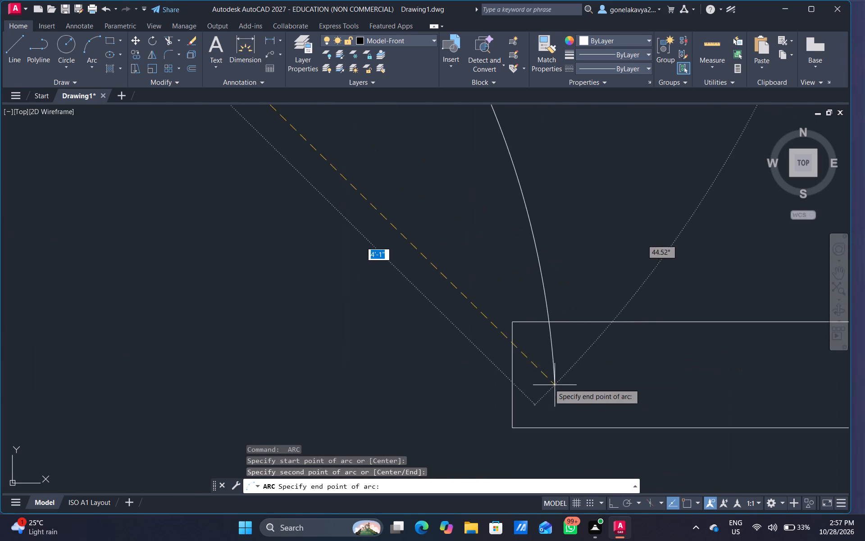
left_click(513, 339)
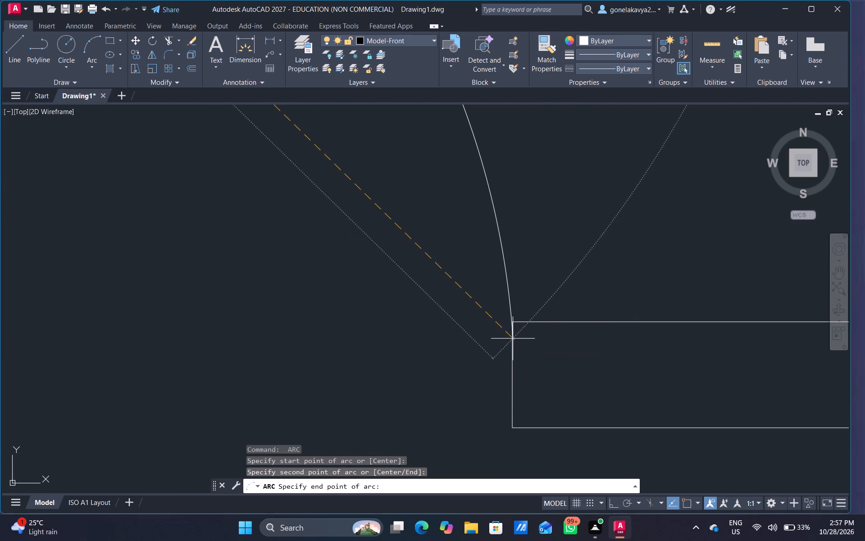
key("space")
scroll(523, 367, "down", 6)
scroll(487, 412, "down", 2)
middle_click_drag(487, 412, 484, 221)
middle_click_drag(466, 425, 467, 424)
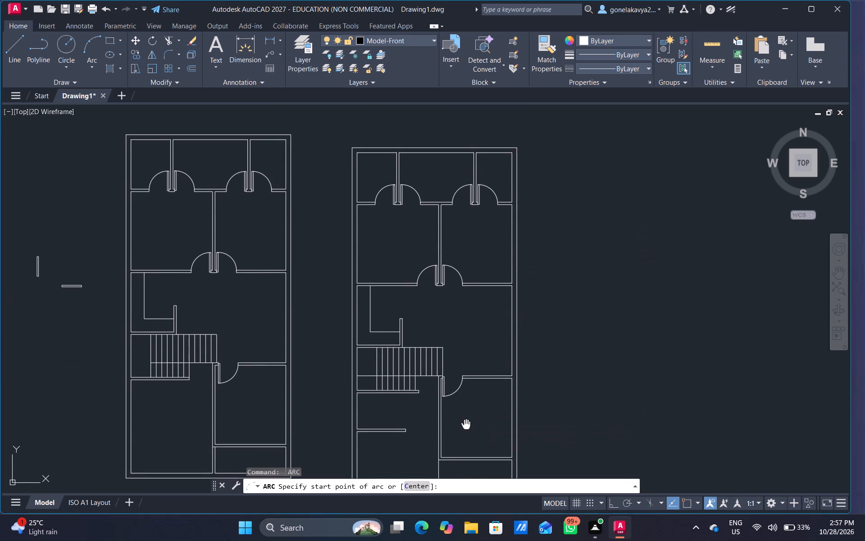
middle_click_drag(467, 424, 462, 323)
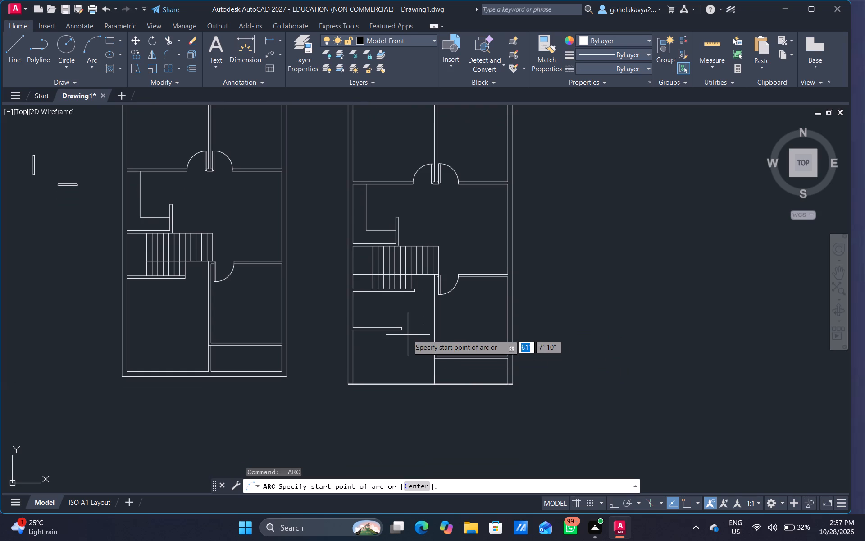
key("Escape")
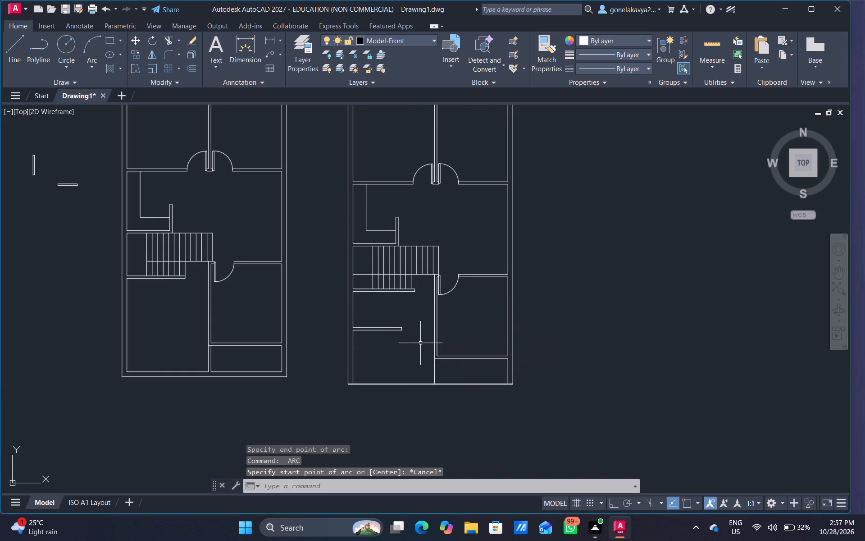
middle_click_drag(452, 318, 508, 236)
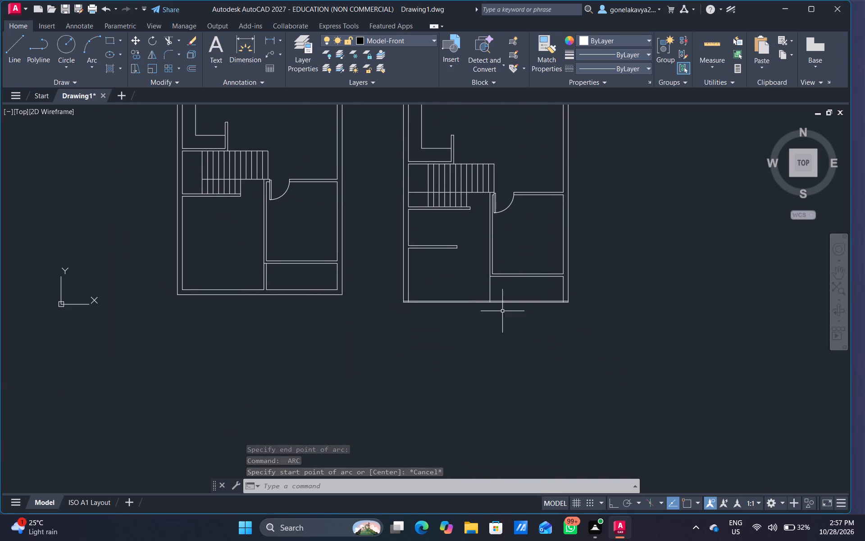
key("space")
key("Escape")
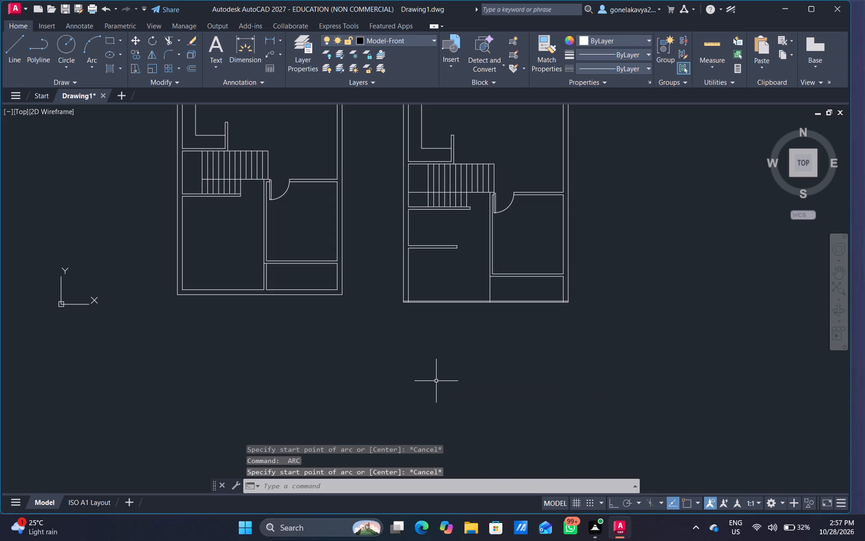
Draw a narrow horizontal rectangle about 3'-8" long in the empty space below the two plans.
key("r")
type("ec")
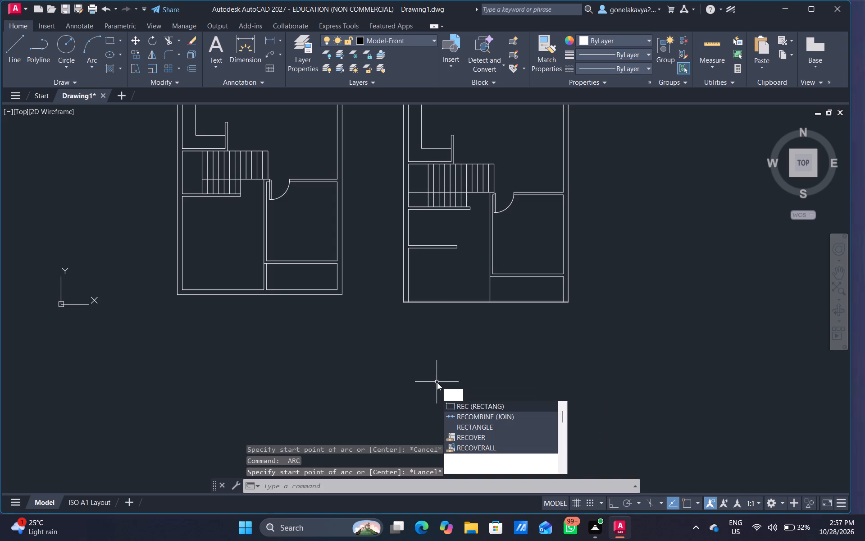
key("space")
left_click(307, 399)
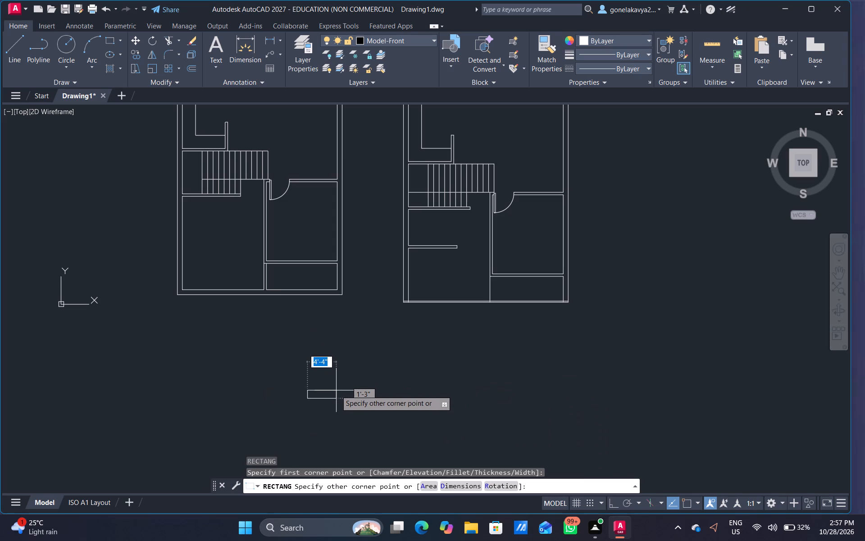
scroll(336, 390, "up", 2)
middle_click_drag(336, 390, 392, 300)
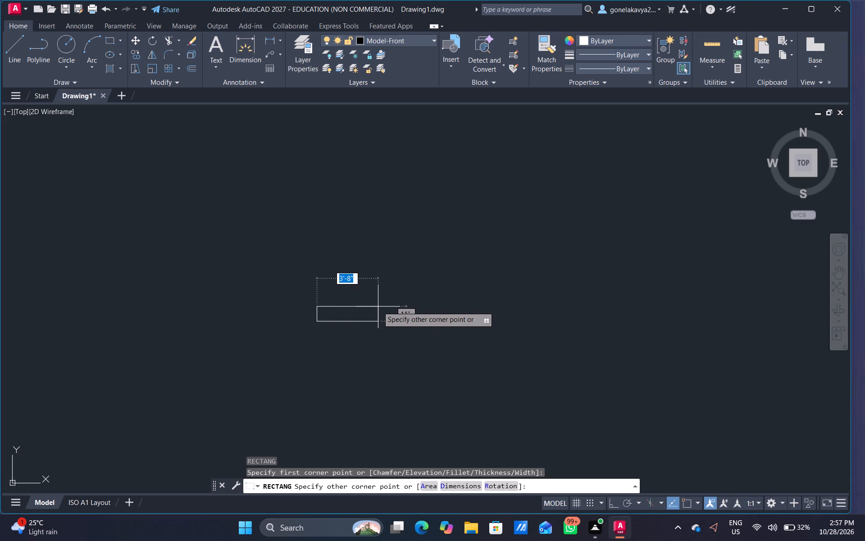
left_click(380, 309)
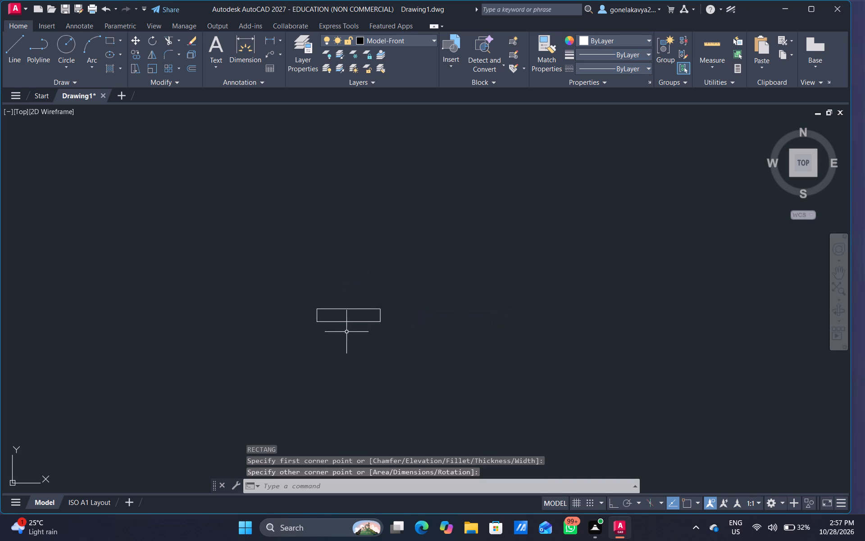
Draw a second rectangle about 3'-6" by 7" inside the rectangle below the plans, leaving a narrow margin all round.
scroll(348, 317, "up", 3)
key("space")
scroll(287, 314, "up", 1)
middle_click_drag(292, 316, 359, 301)
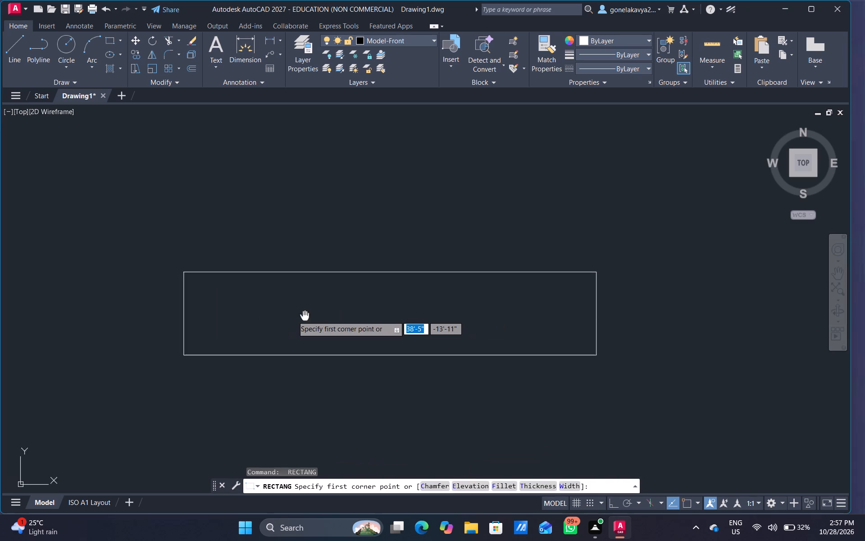
middle_click_drag(359, 301, 442, 288)
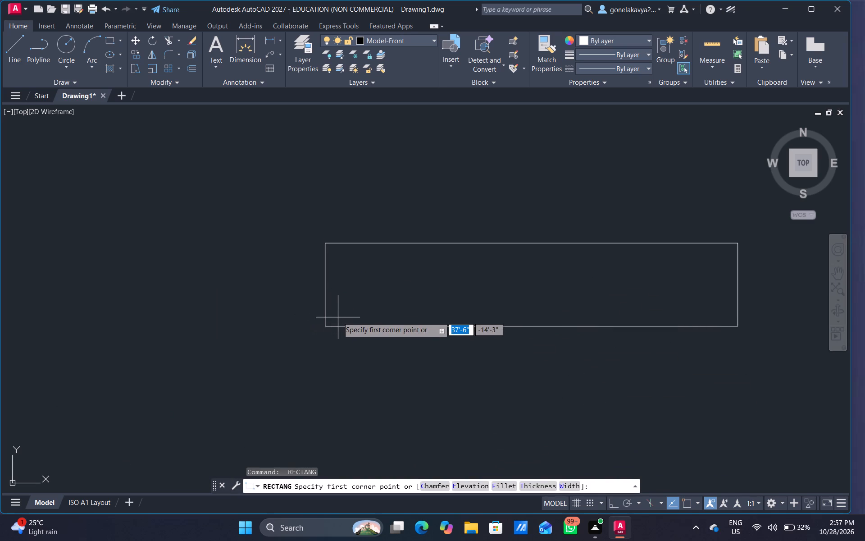
left_click(337, 316)
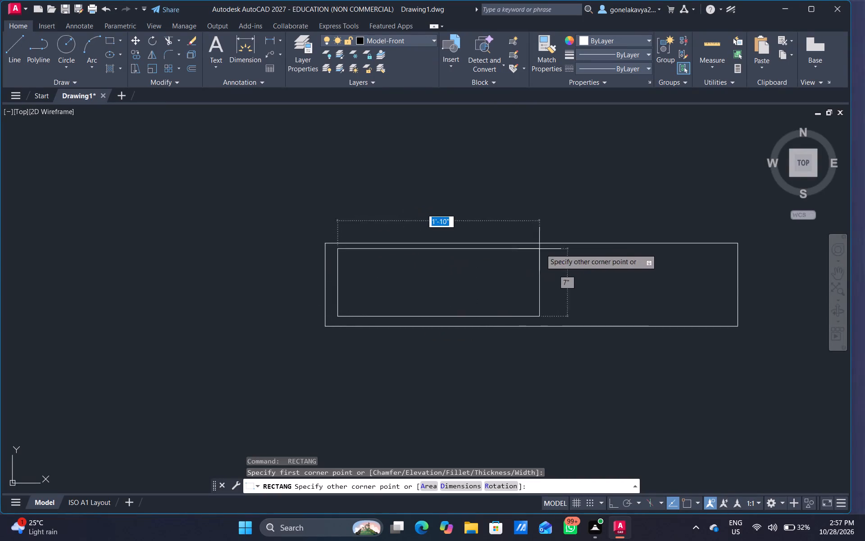
left_click(725, 256)
Draw a thin horizontal rectangle about 3'-3" long centred inside the inner rectangle.
key("space")
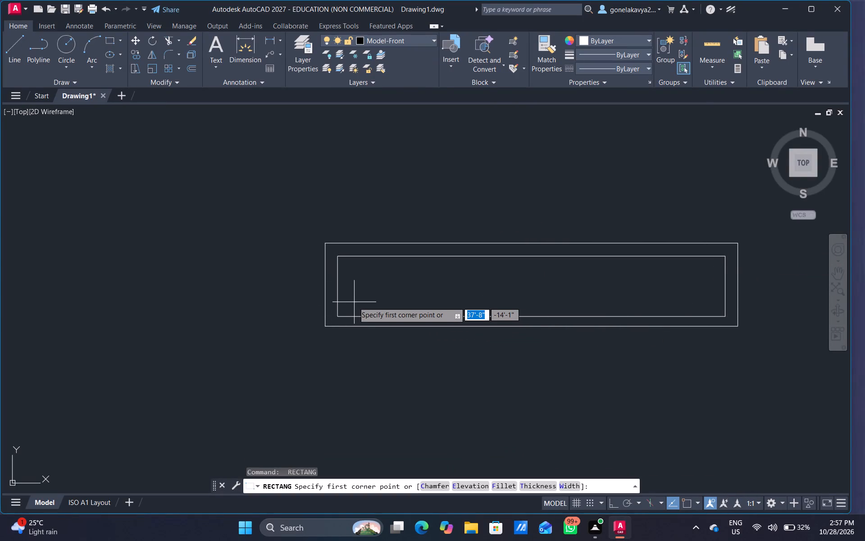
left_click(357, 299)
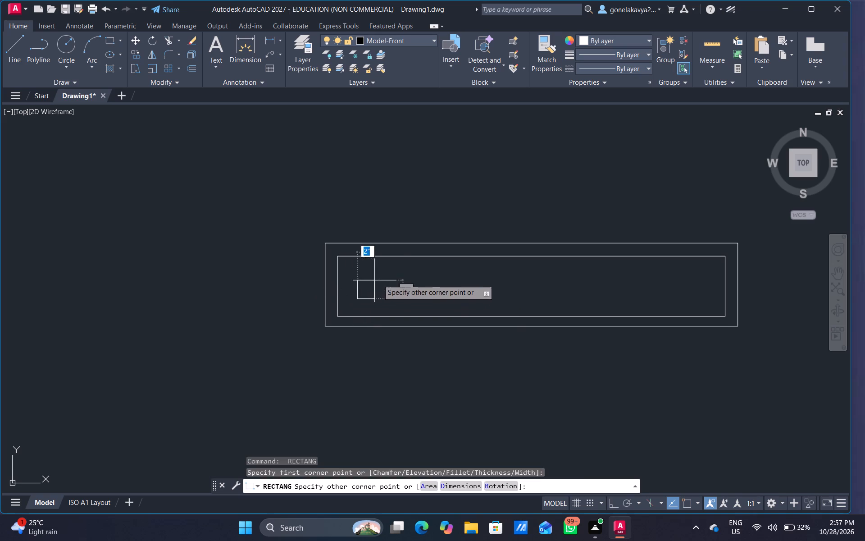
left_click(713, 285)
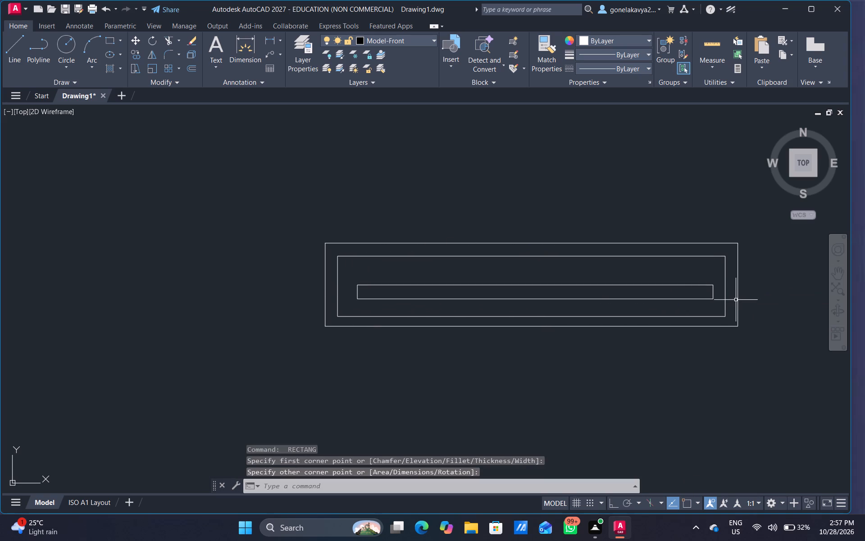
key("Escape")
Scale the three nested rectangles below the plans down to about half their size.
scroll(741, 312, "down", 2)
left_click_drag(752, 317, 754, 226)
right_click_drag(612, 327, 605, 334)
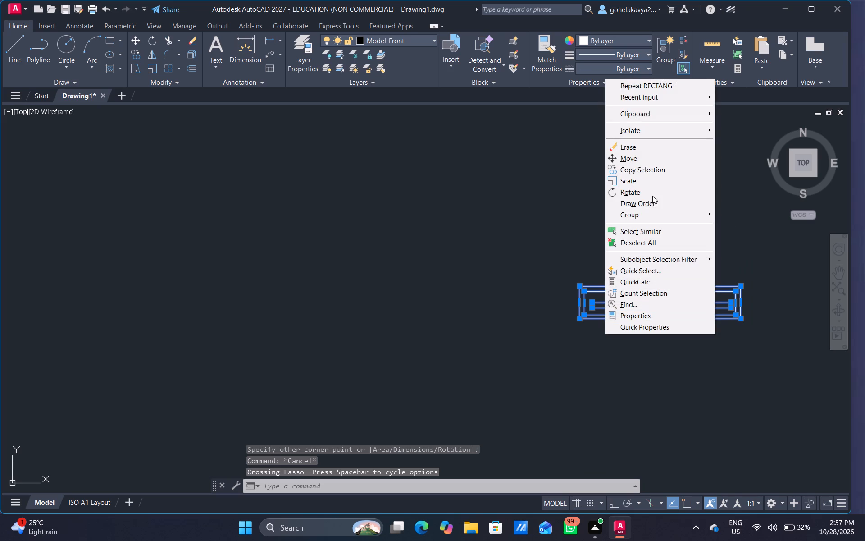
left_click(656, 183)
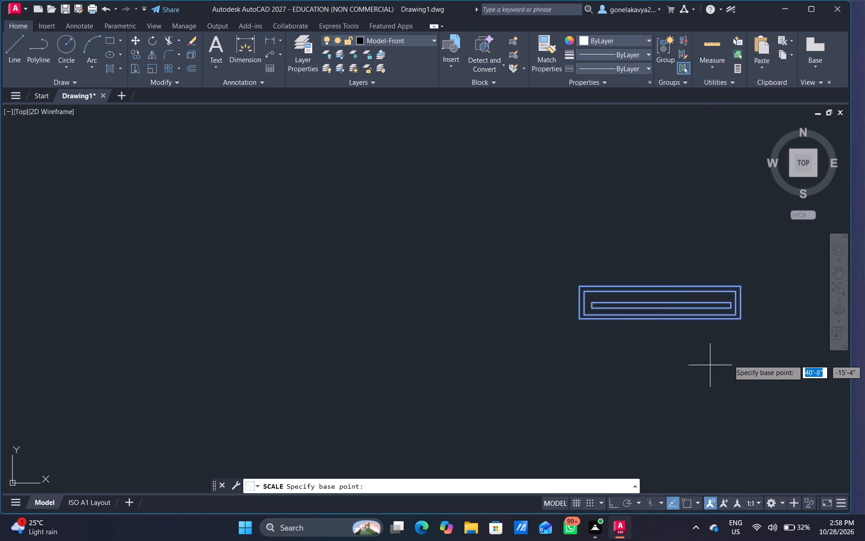
left_click(743, 349)
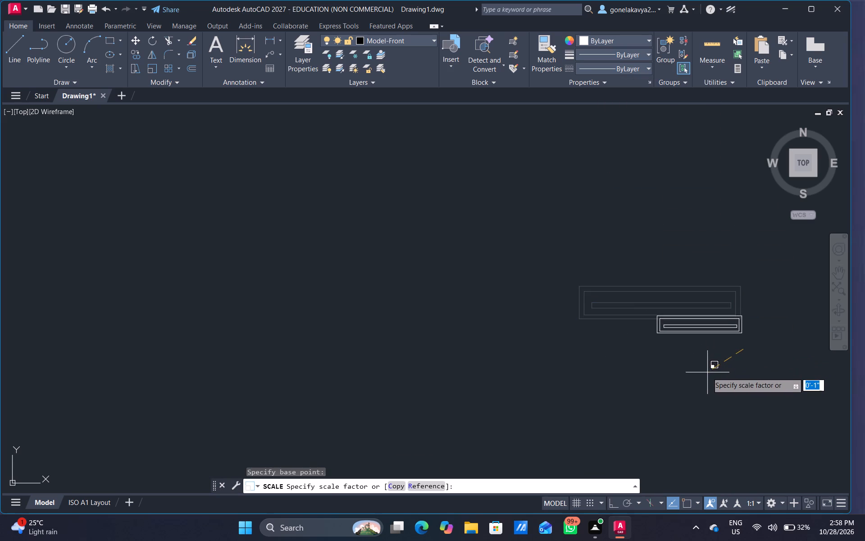
left_click(711, 372)
Scale the nested-rectangle symbol below the plans up to about 4.5 times its size.
scroll(747, 330, "down", 2)
middle_click_drag(747, 330, 478, 356)
scroll(477, 350, "down", 1)
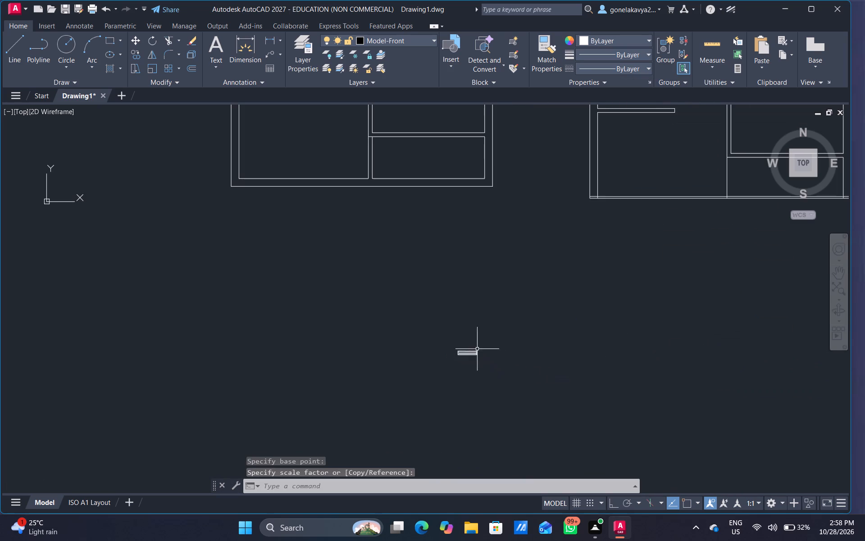
scroll(479, 367, "down", 2)
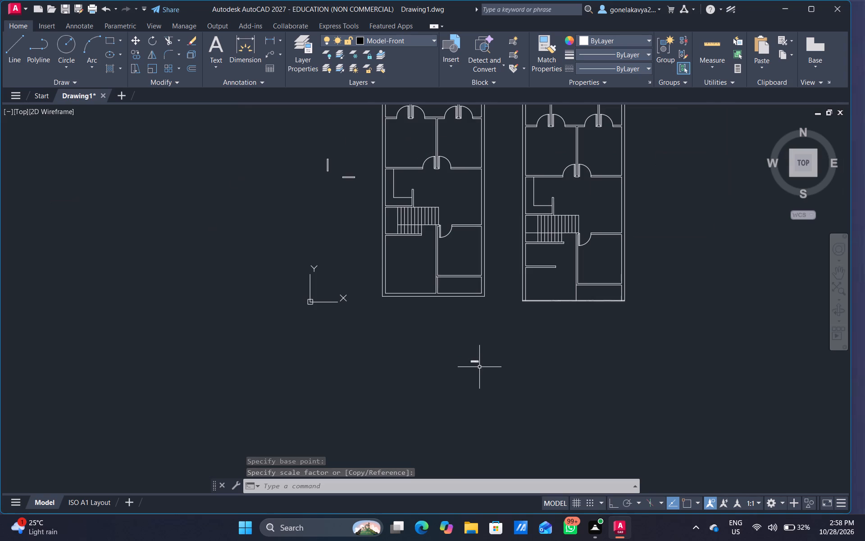
scroll(485, 376, "up", 3)
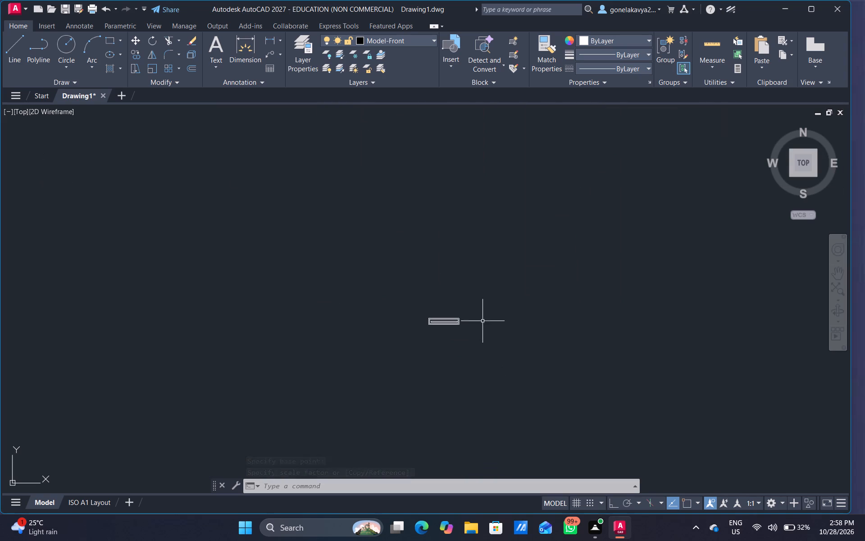
left_click_drag(482, 319, 476, 311)
right_click(468, 340)
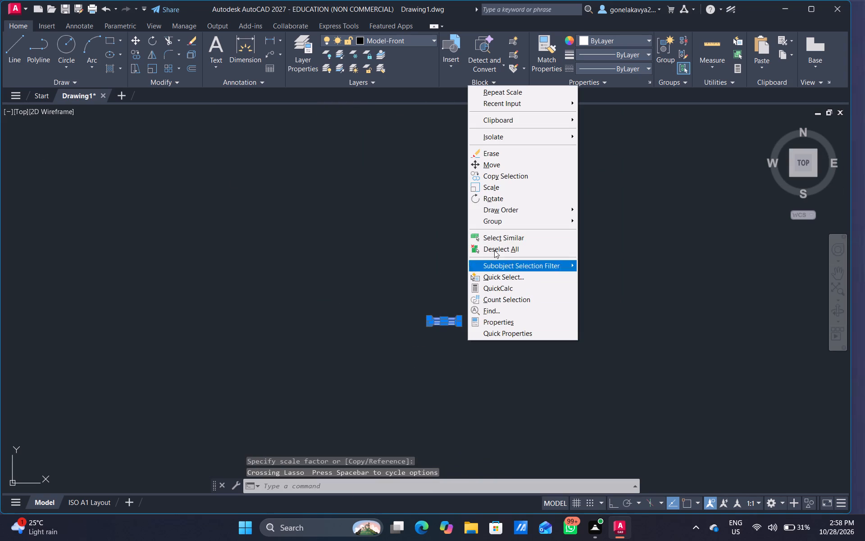
left_click(491, 189)
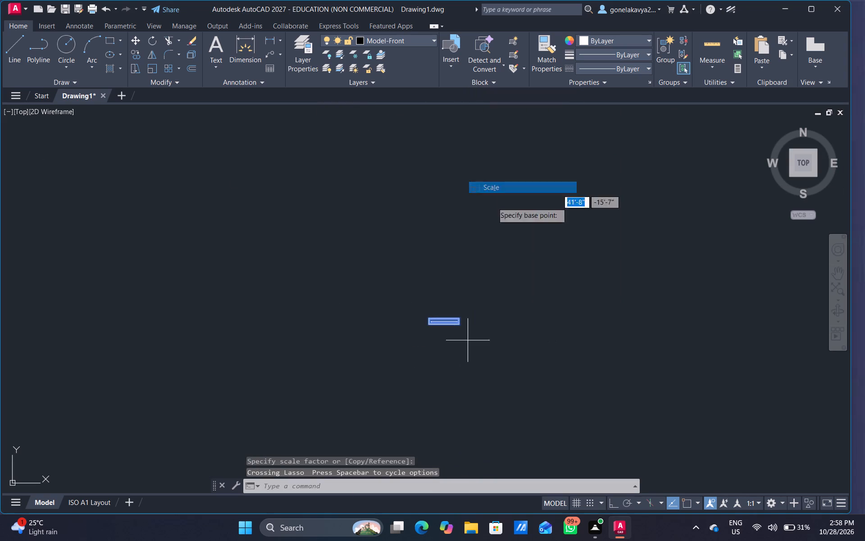
left_click(455, 317)
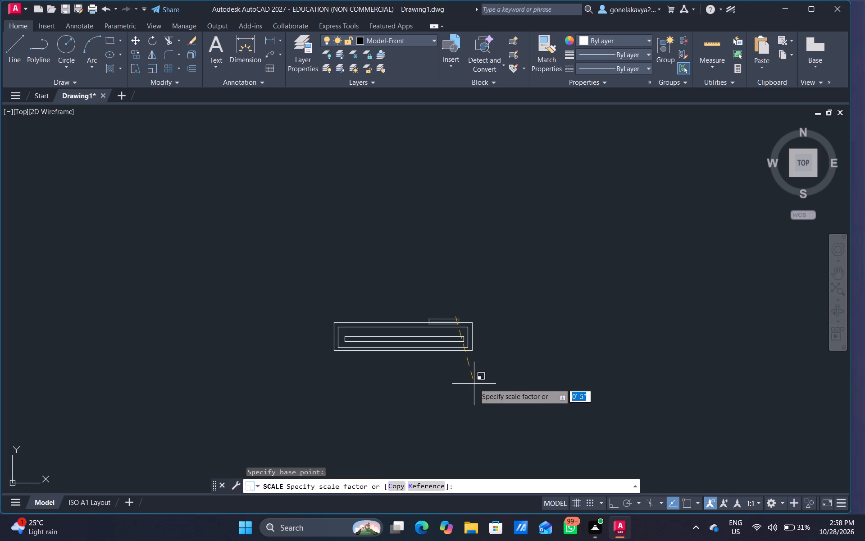
left_click(475, 385)
Rotate the nested-rectangle symbol 90° clockwise with Ortho on, standing it vertically just below the second plan.
scroll(478, 380, "down", 2)
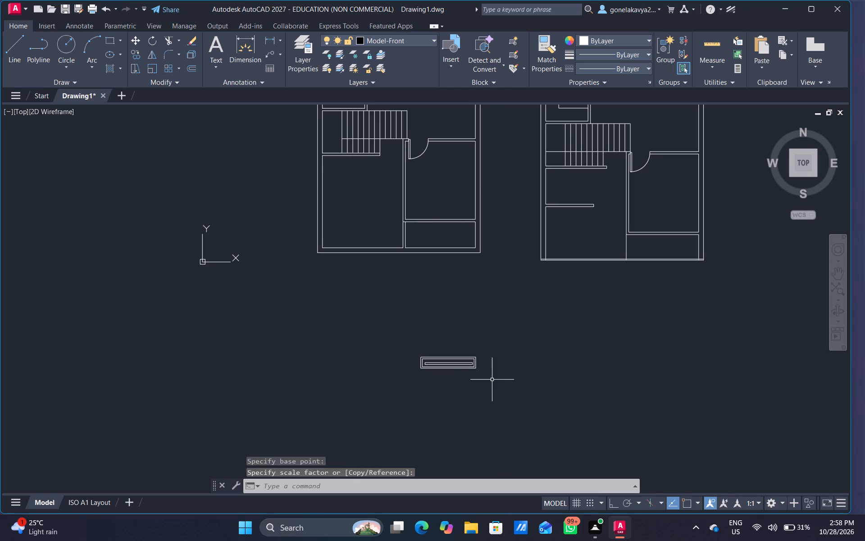
left_click_drag(492, 381, 518, 378)
right_click(504, 389)
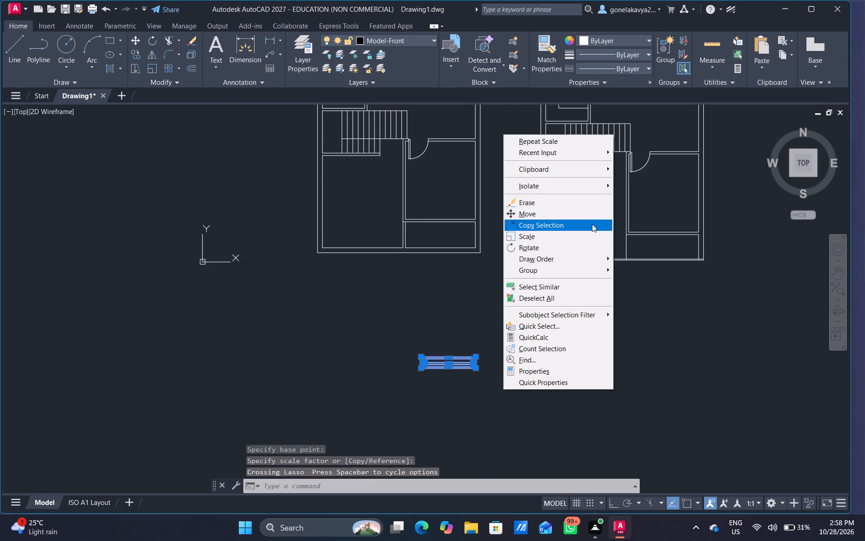
left_click(576, 250)
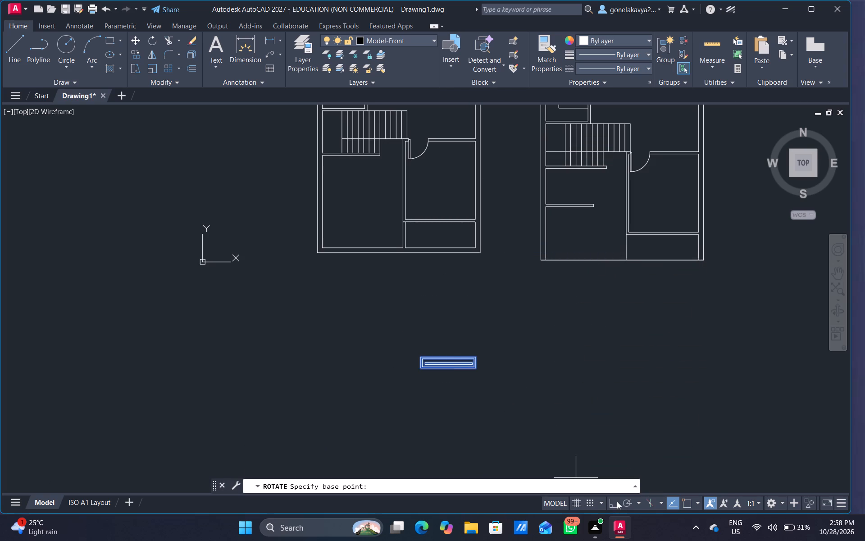
left_click(617, 501)
left_click(526, 395)
left_click(521, 419)
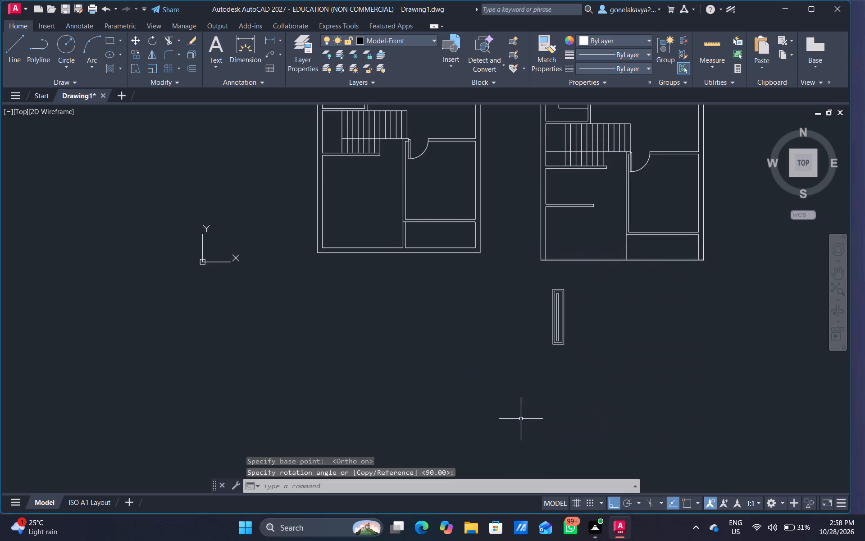
Copy the vertical nested-rectangle symbol with Ortho off into the empty space below the first plan.
left_click_drag(576, 362, 578, 275)
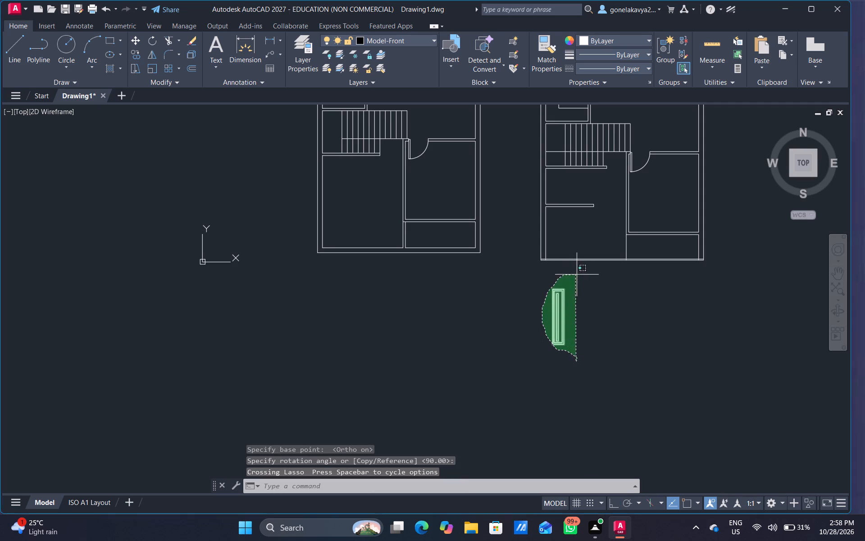
left_click_drag(578, 275, 596, 300)
right_click(597, 316)
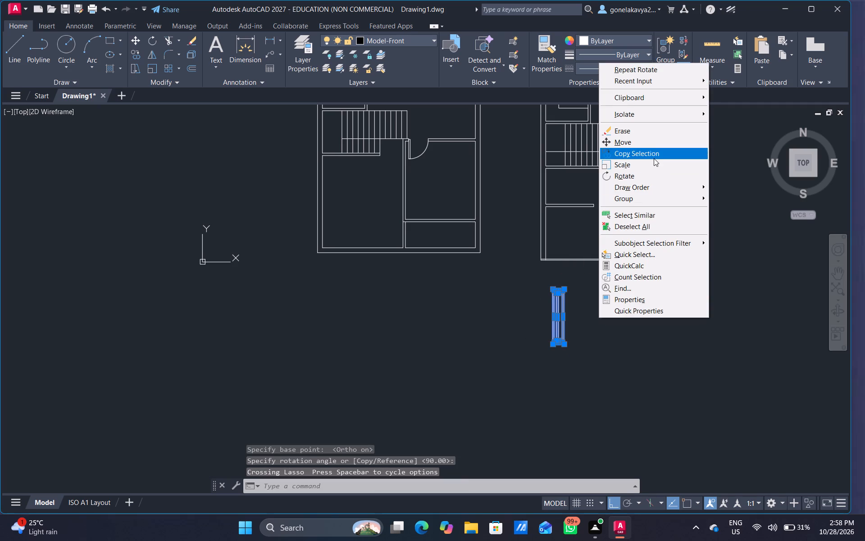
left_click(654, 158)
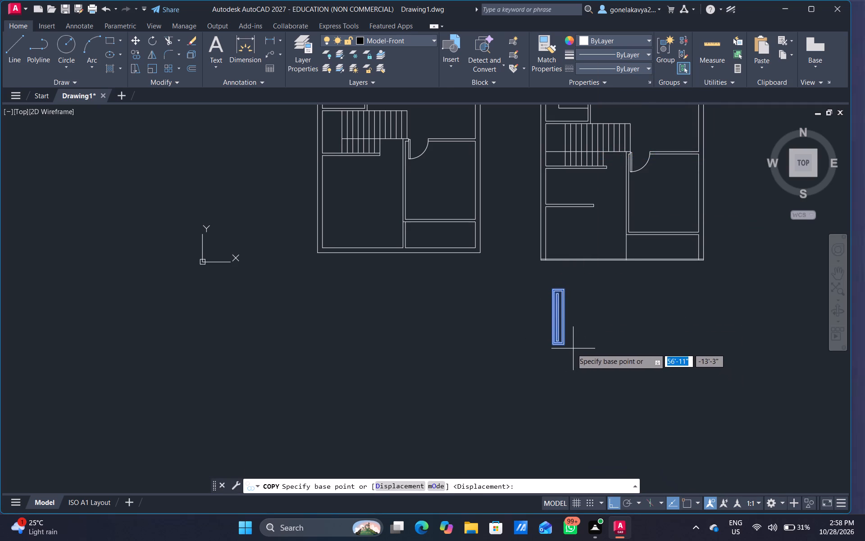
left_click(572, 348)
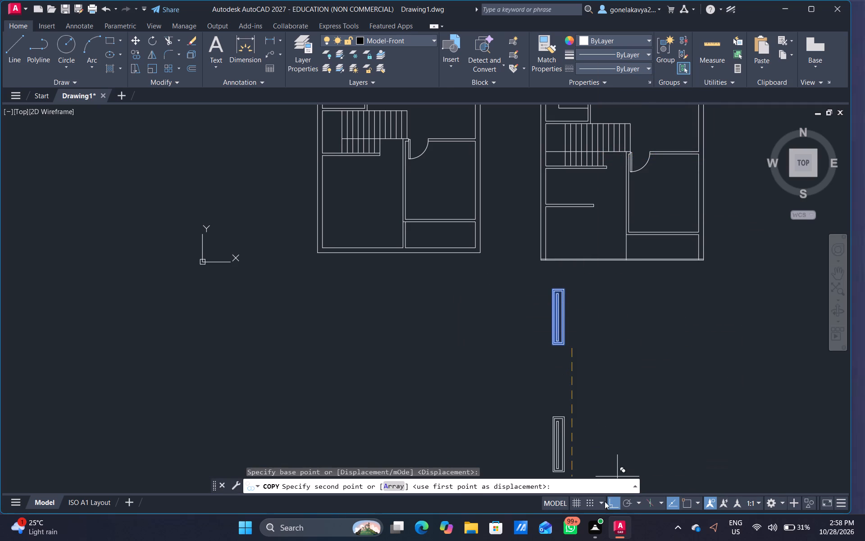
left_click(619, 499)
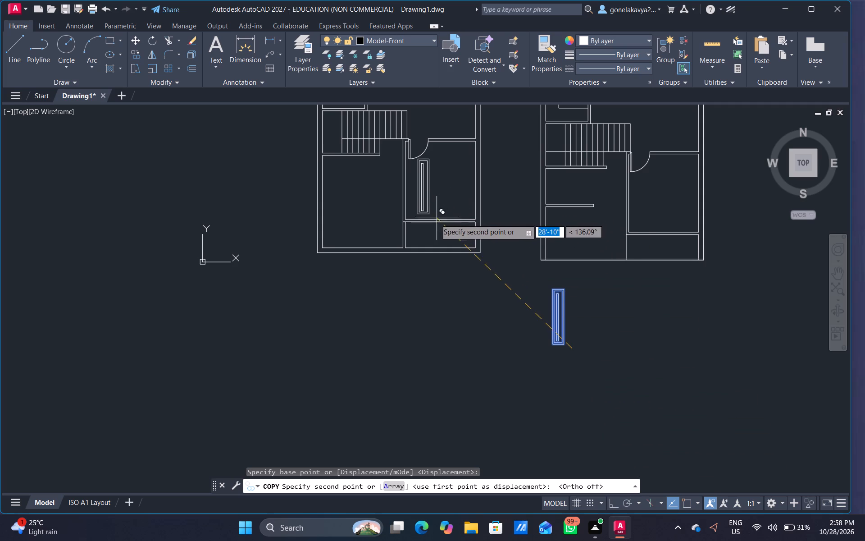
left_click(418, 369)
key("Escape")
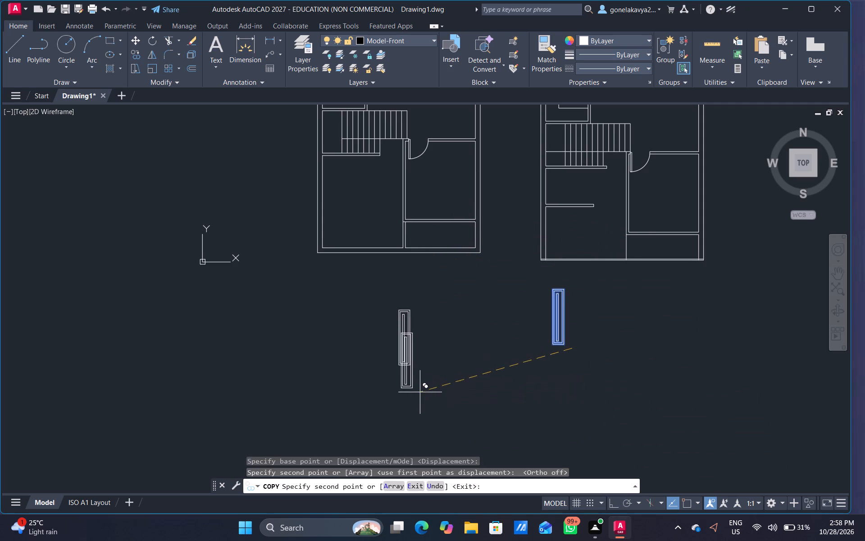
Scale the symbol copy below the first plan down to about 0.7 of its size.
left_click_drag(422, 369, 419, 362)
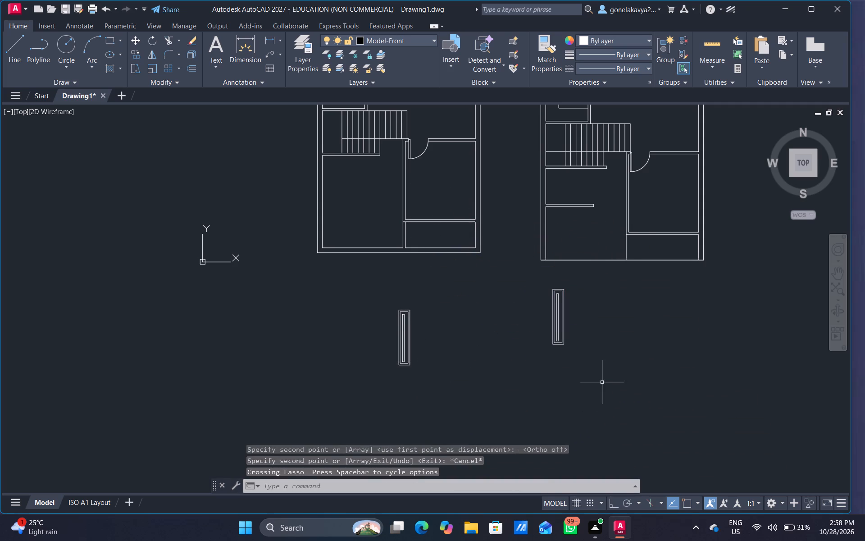
middle_click_drag(607, 383, 762, 409)
left_click_drag(601, 396, 560, 335)
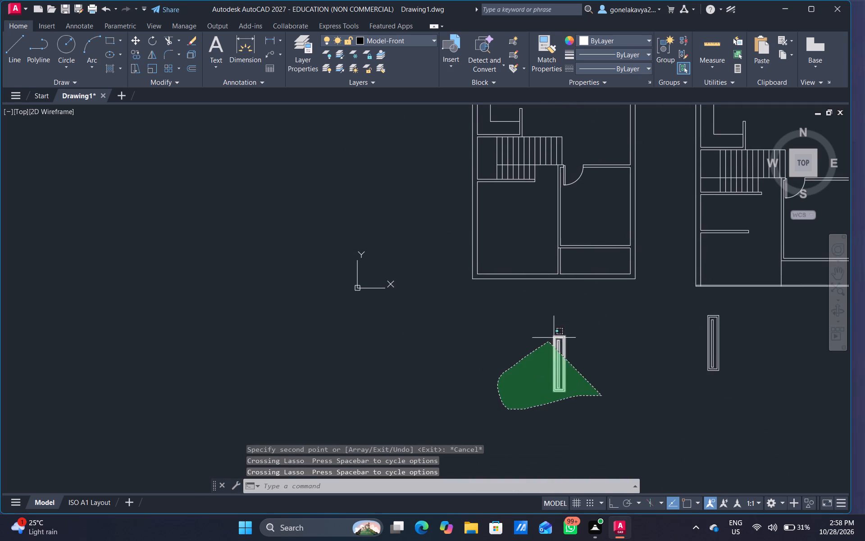
left_click_drag(560, 335, 637, 318)
right_click(624, 367)
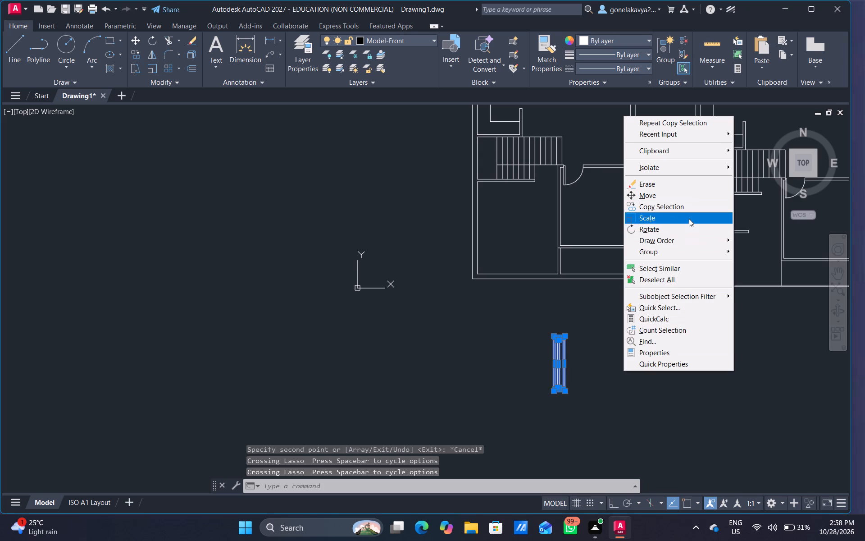
left_click(689, 219)
left_click(588, 384)
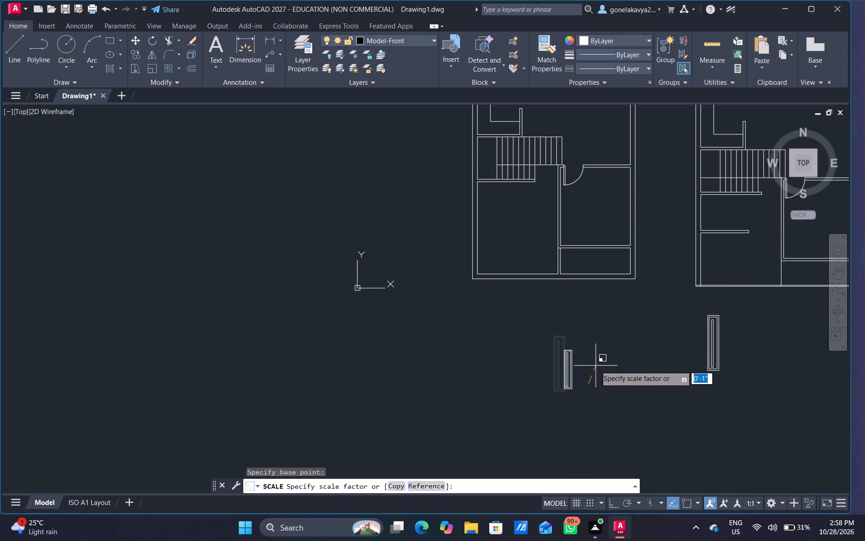
left_click(596, 366)
Copy the reduced symbol into the first plan's lower-right room, against its left wall below the door.
left_click_drag(571, 395, 602, 374)
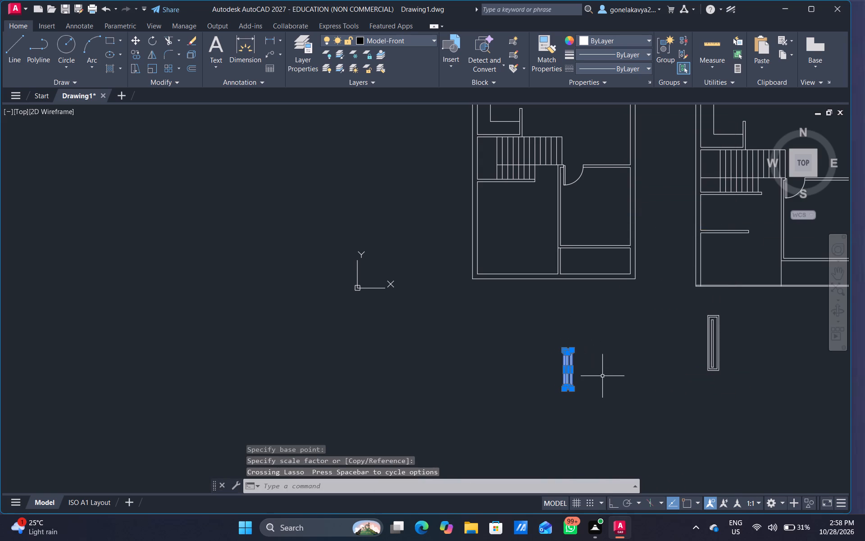
right_click(601, 377)
left_click(663, 215)
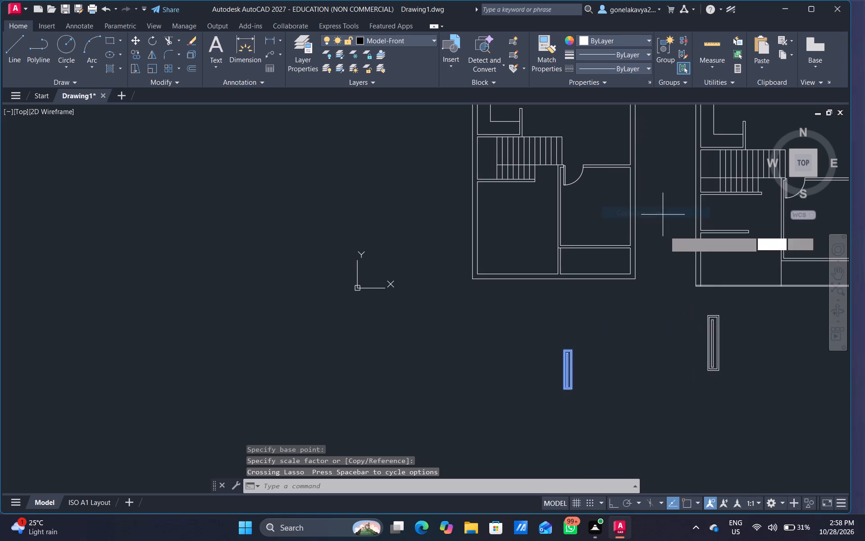
left_click(574, 397)
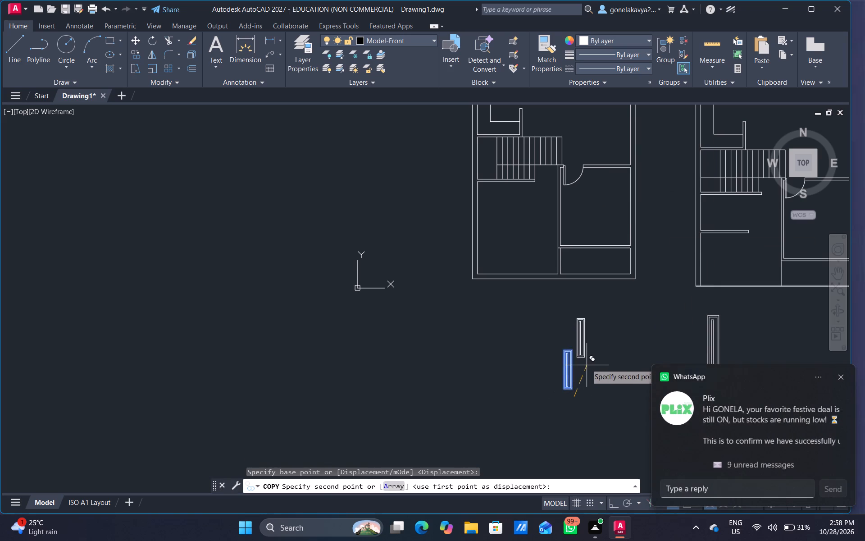
scroll(577, 248, "up", 2)
middle_click_drag(577, 248, 485, 412)
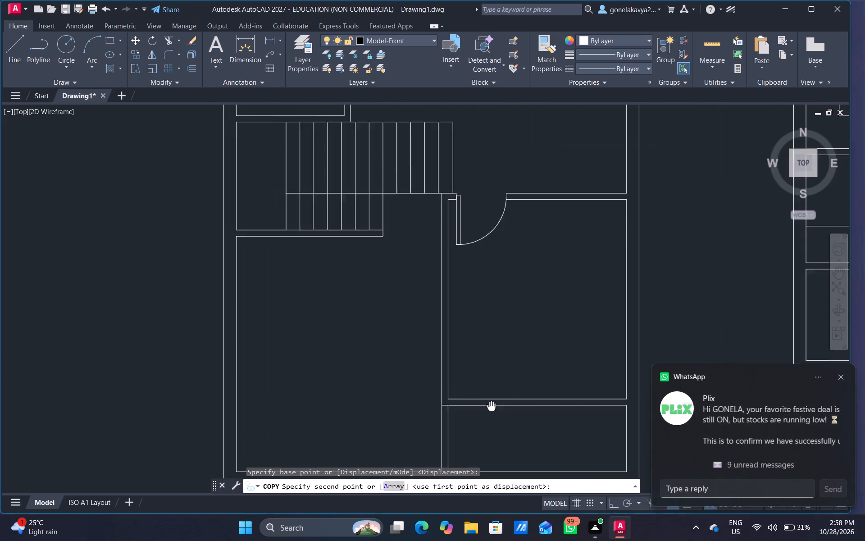
middle_click_drag(485, 412, 482, 357)
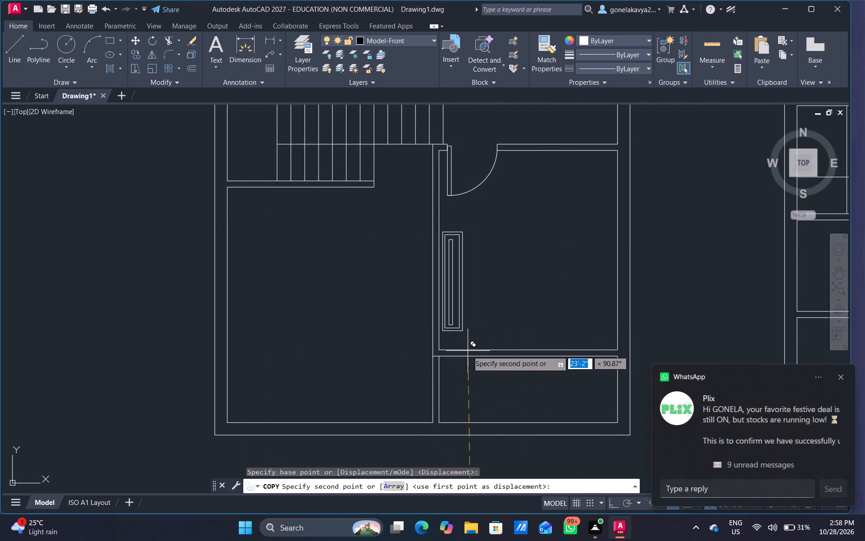
left_click(464, 348)
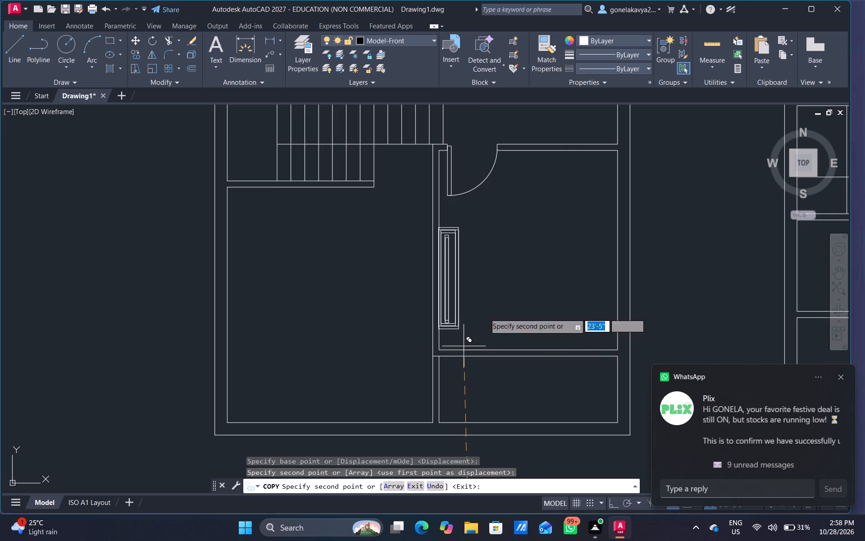
Place another copy in the first plan's left room of the second row, against the central partition above the door.
scroll(514, 270, "down", 2)
middle_click_drag(536, 246, 548, 288)
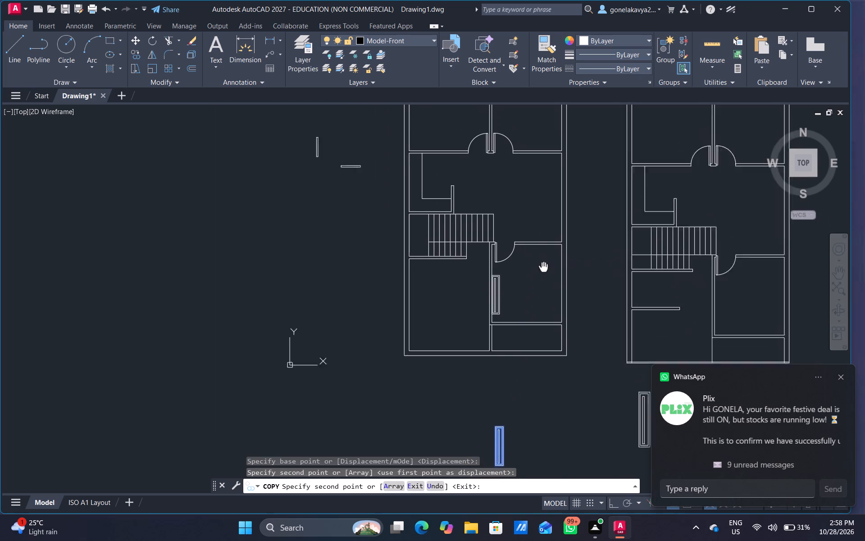
middle_click_drag(548, 288, 571, 480)
scroll(505, 332, "up", 2)
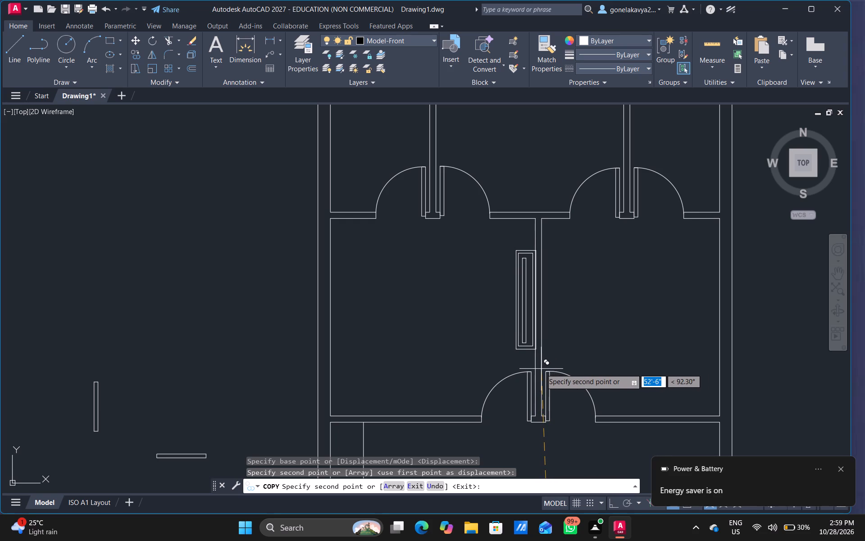
left_click(540, 368)
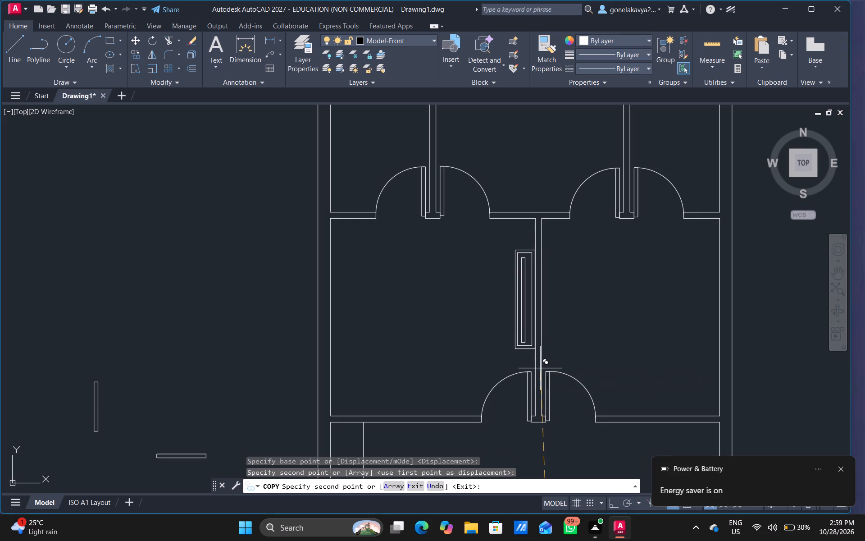
Place another copy in the second plan's left room of the second row, against the central partition above the door.
scroll(566, 361, "down", 3)
middle_click_drag(578, 371, 465, 321)
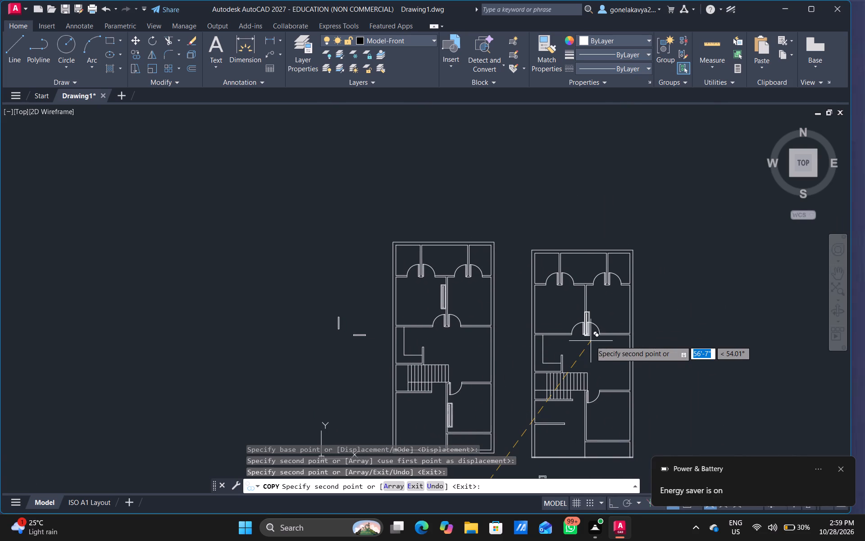
scroll(588, 322, "up", 3)
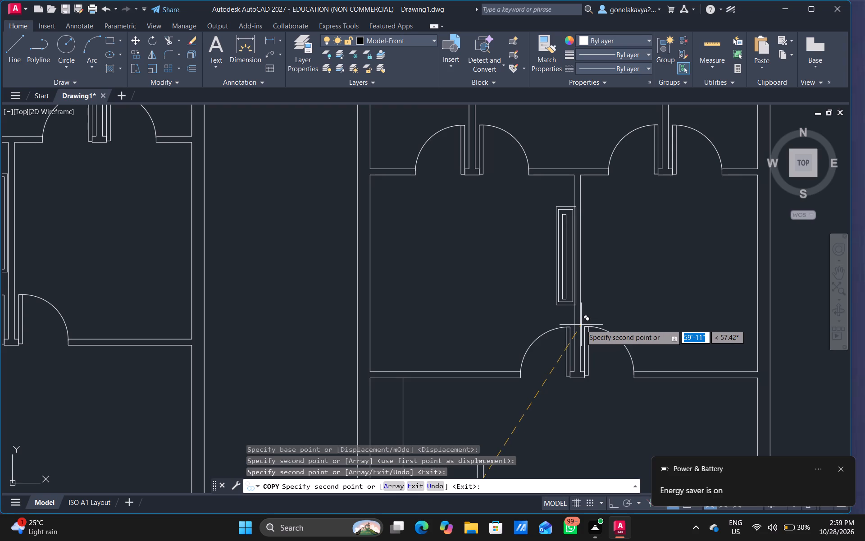
left_click(578, 323)
scroll(593, 336, "down", 3)
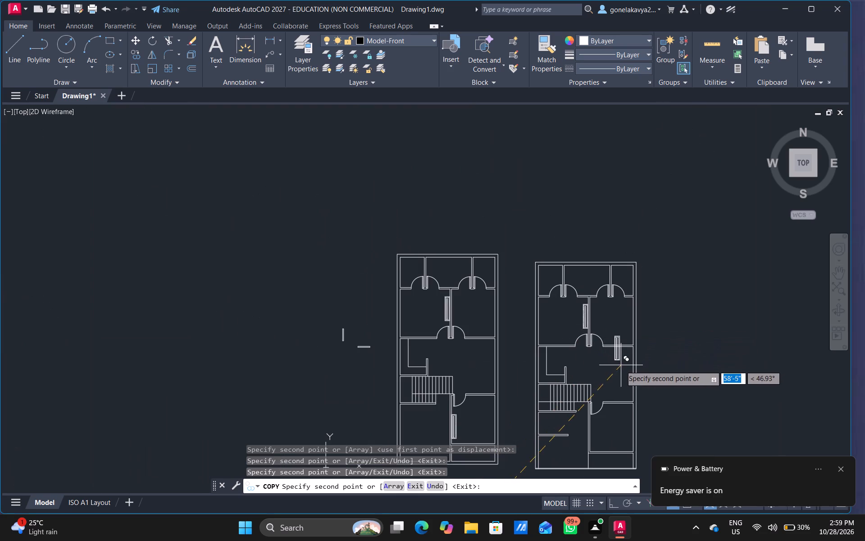
Place another symbol copy in the second plan's lower-right room, against its left wall below the door, and finish copying.
middle_click_drag(596, 393, 531, 306)
scroll(552, 358, "up", 2)
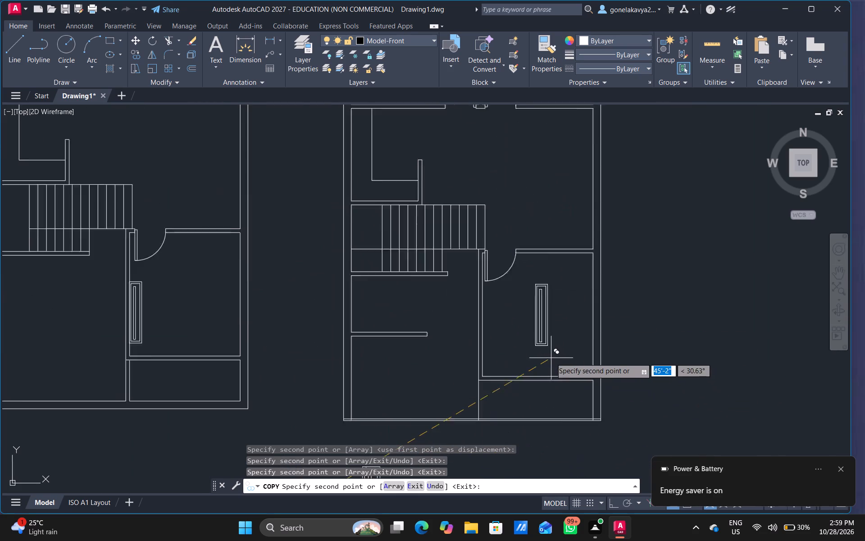
scroll(551, 358, "up", 1)
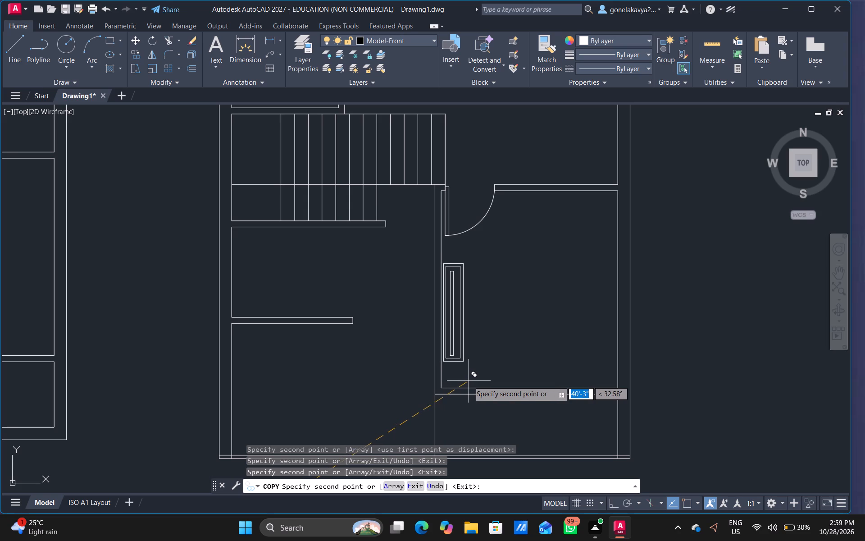
left_click(467, 381)
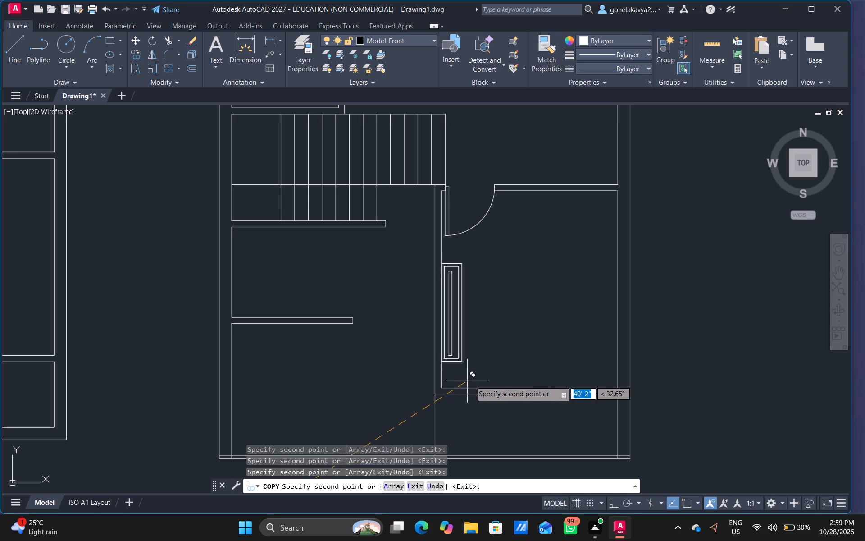
scroll(492, 372, "down", 1)
middle_click_drag(525, 360, 568, 245)
key("Escape")
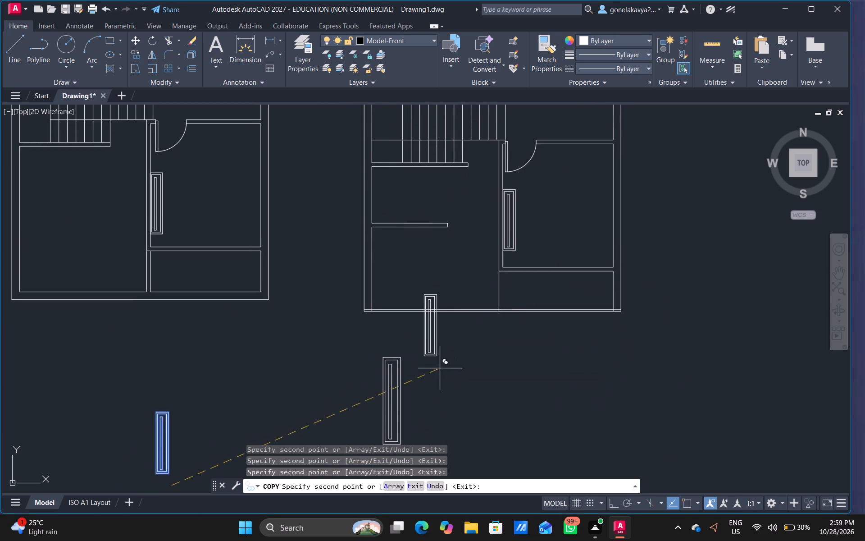
Rotate the reduced symbol copy below the first plan by 90° so it lies horizontally.
middle_click_drag(451, 372, 826, 241)
scroll(828, 243, "down", 1)
left_click_drag(671, 307, 619, 308)
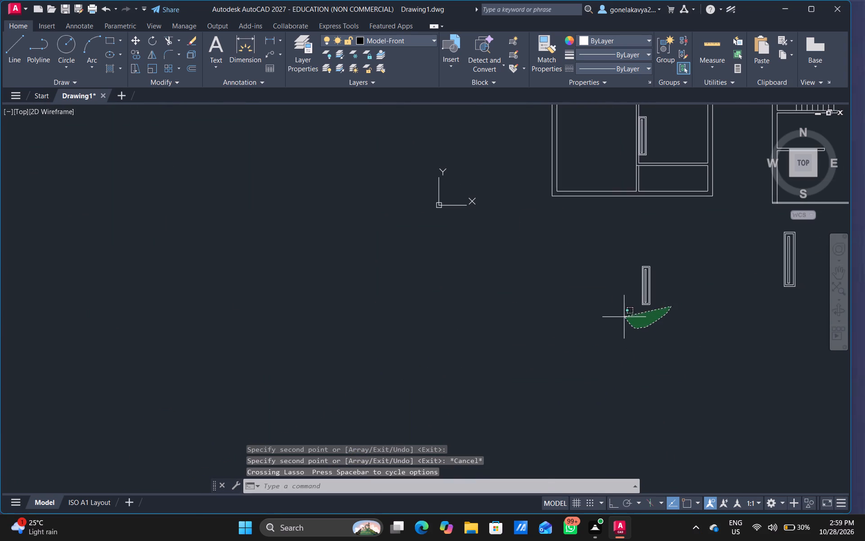
left_click_drag(619, 308, 677, 250)
right_click(683, 262)
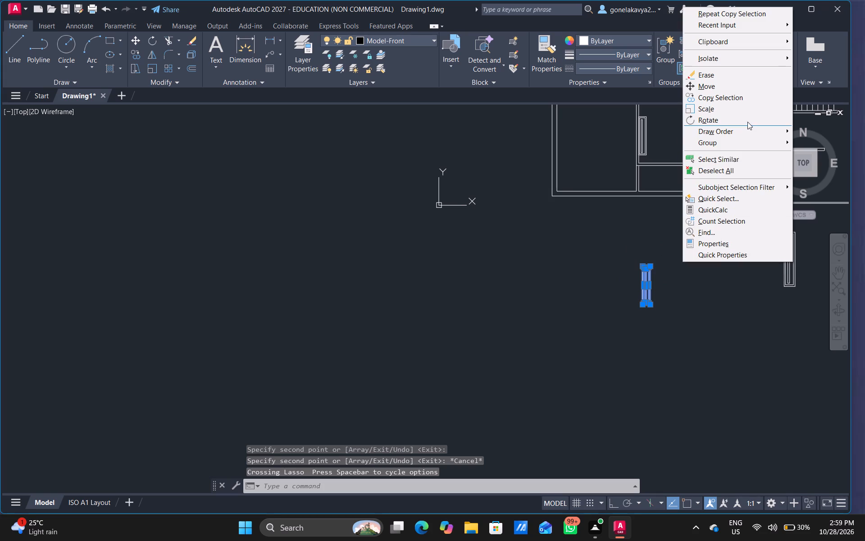
left_click(747, 120)
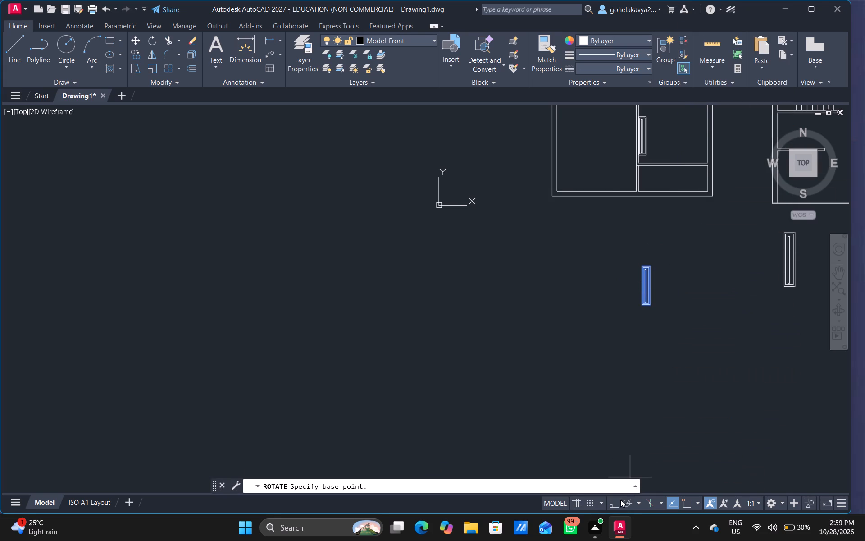
left_click(618, 500)
left_click(663, 310)
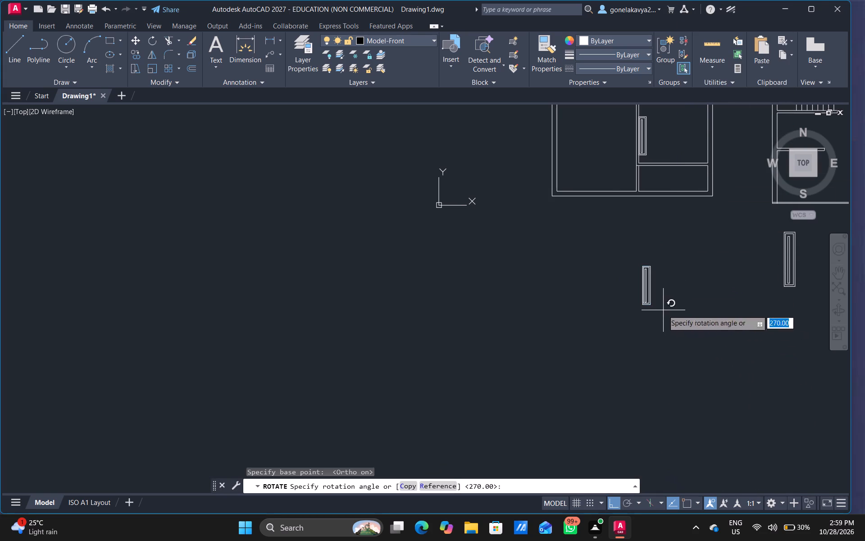
left_click(663, 298)
key("Escape")
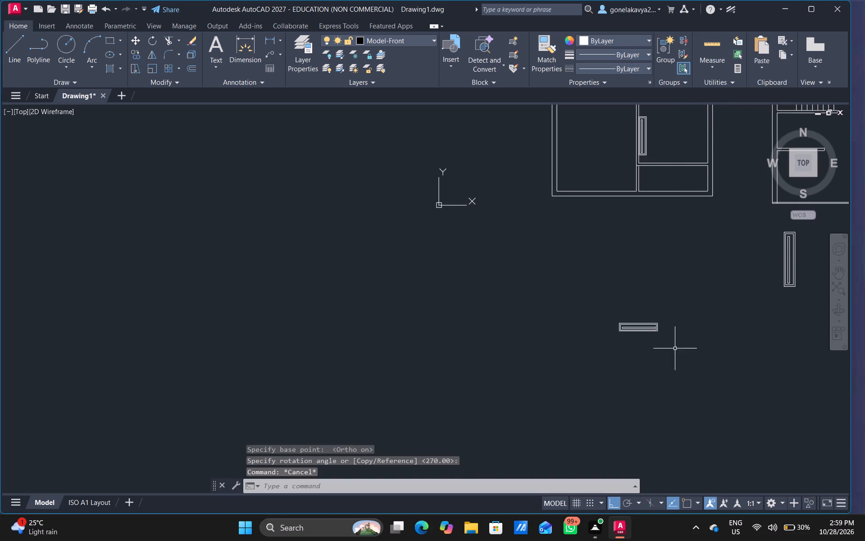
Move the horizontal symbol onto the first plan's staircase top edge, against the short vertical partition.
left_click_drag(671, 349, 674, 320)
right_click(673, 334)
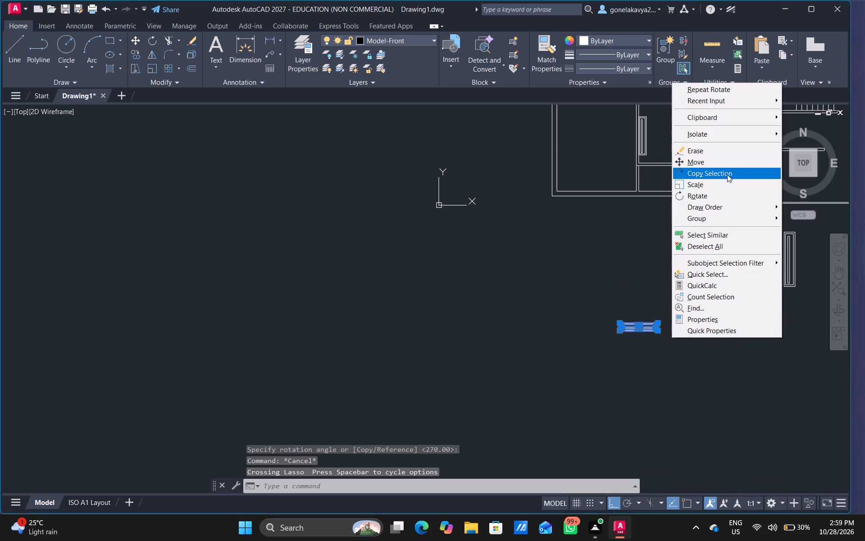
left_click(724, 161)
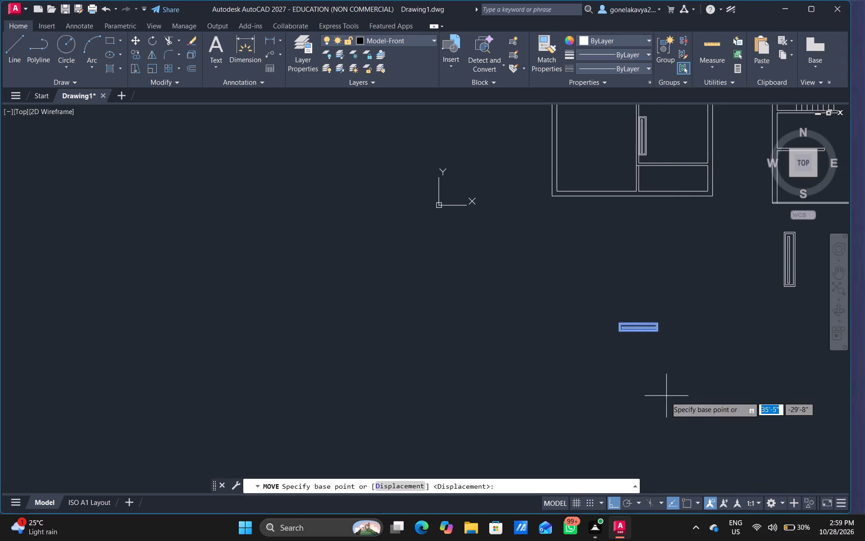
left_click_drag(655, 335, 653, 330)
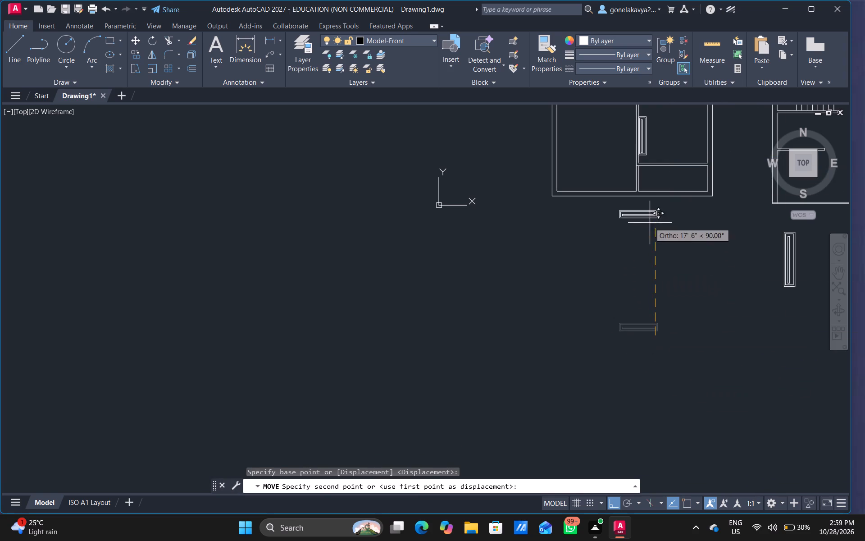
middle_click_drag(649, 222, 646, 408)
scroll(646, 406, "down", 1)
left_click(614, 501)
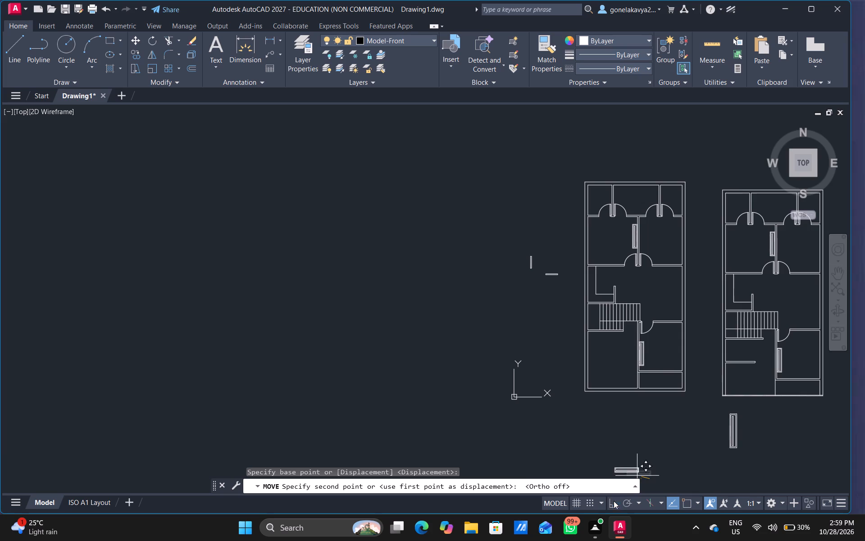
scroll(633, 301, "up", 4)
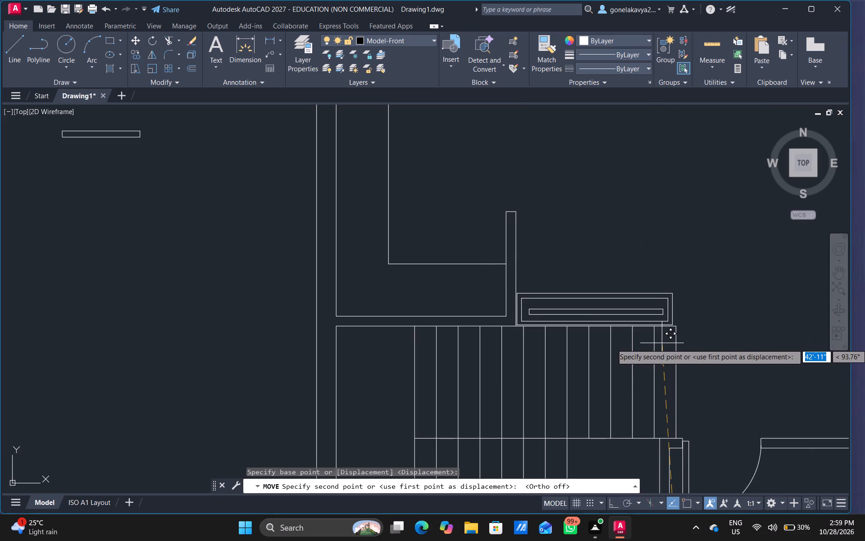
left_click(662, 345)
key("Escape")
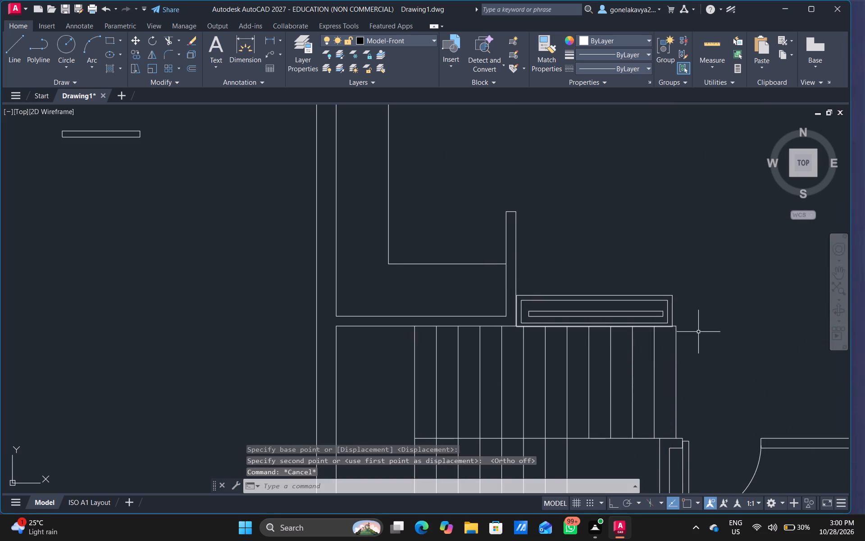
Erase the larger leftover nested-rectangle symbol below the second plan.
scroll(696, 335, "down", 3)
middle_click_drag(708, 342, 590, 348)
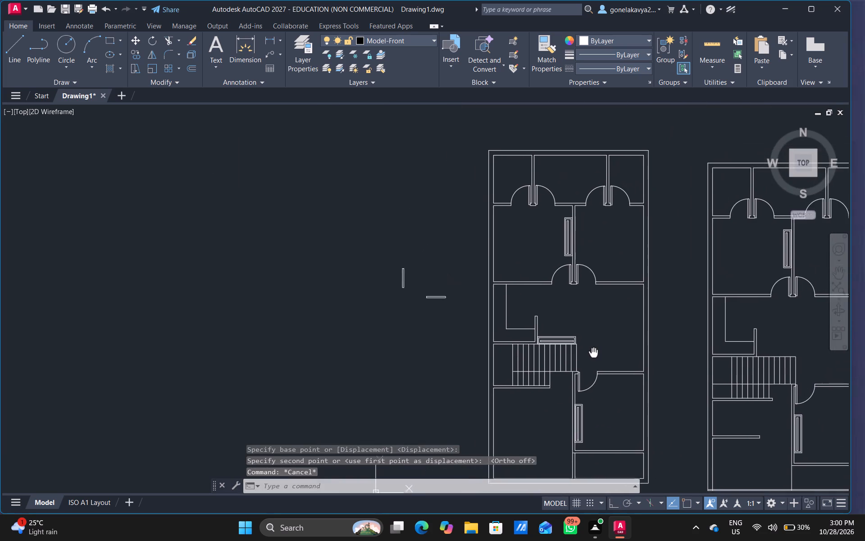
middle_click_drag(590, 348, 585, 338)
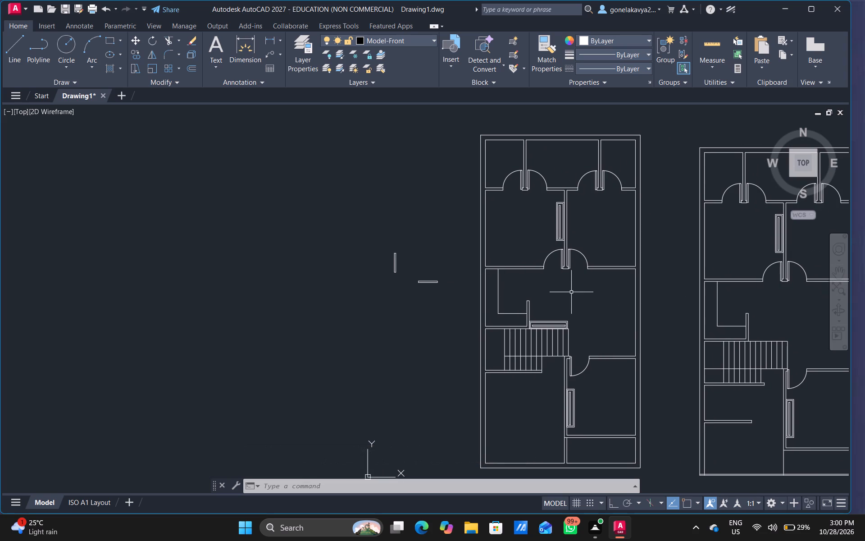
scroll(622, 320, "down", 1)
middle_click_drag(629, 320, 549, 229)
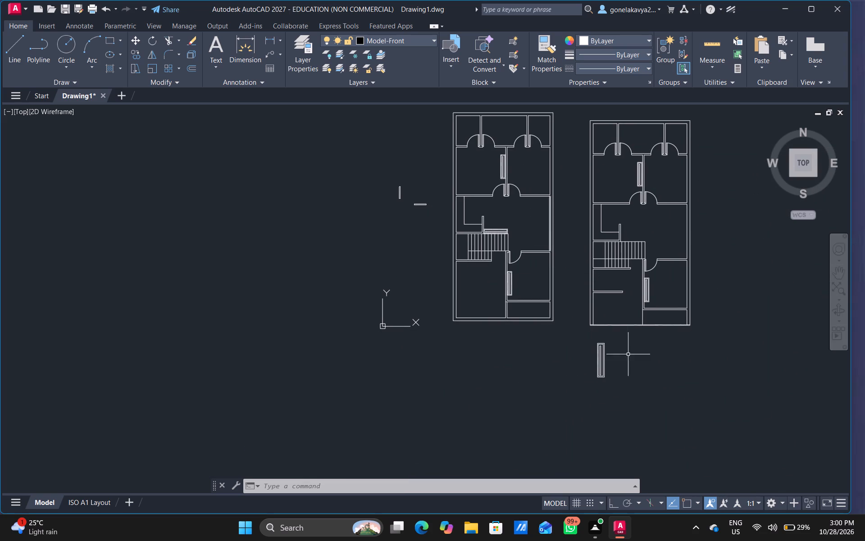
scroll(628, 363, "up", 1)
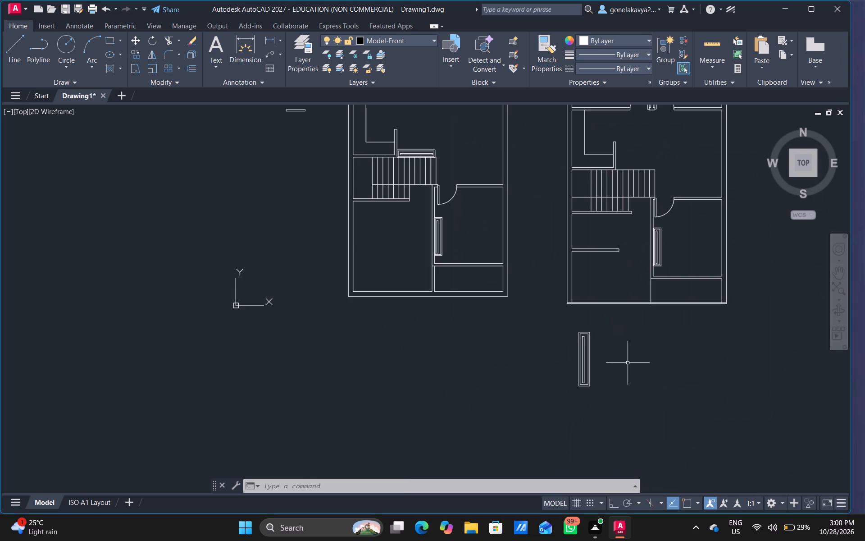
scroll(591, 382, "up", 1)
left_click_drag(614, 401, 528, 312)
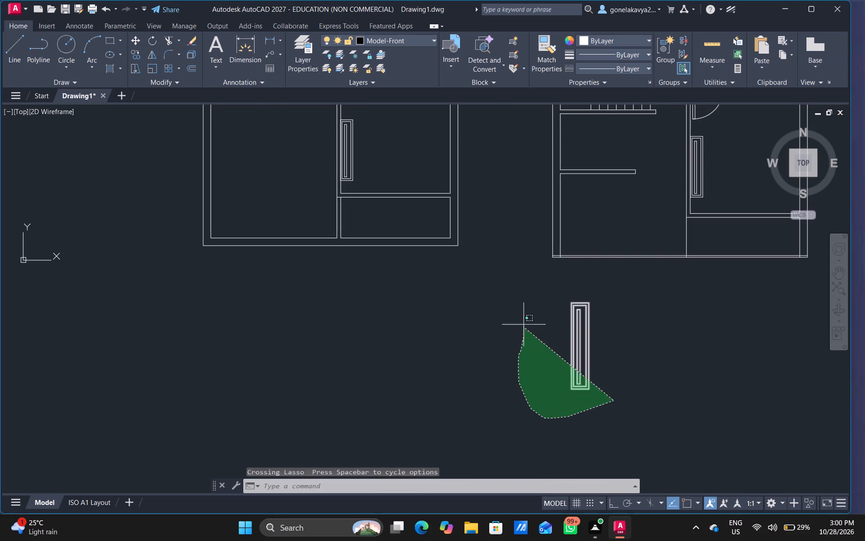
left_click_drag(528, 312, 639, 307)
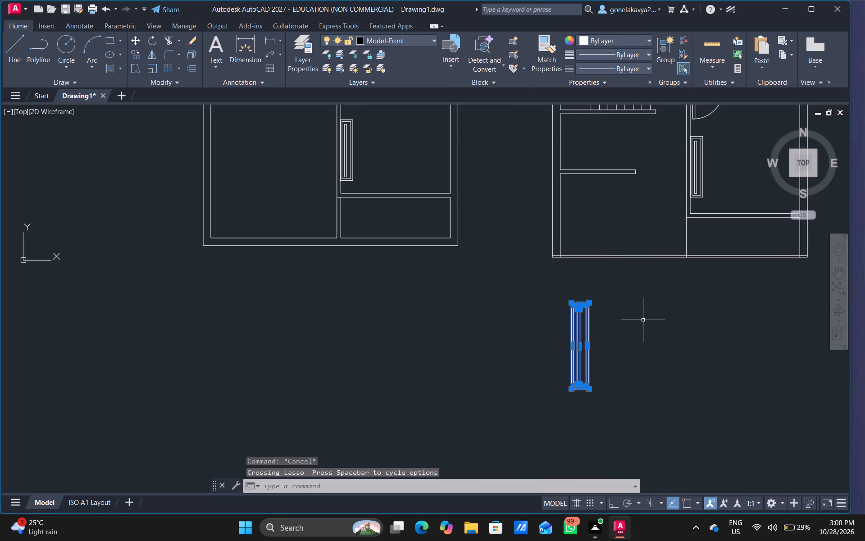
key("Delete")
Insert a Trees - Imperial block from the architectural tool palette to the right of the second plan.
scroll(642, 315, "down", 1)
middle_click_drag(571, 258, 561, 356)
scroll(566, 340, "down", 1)
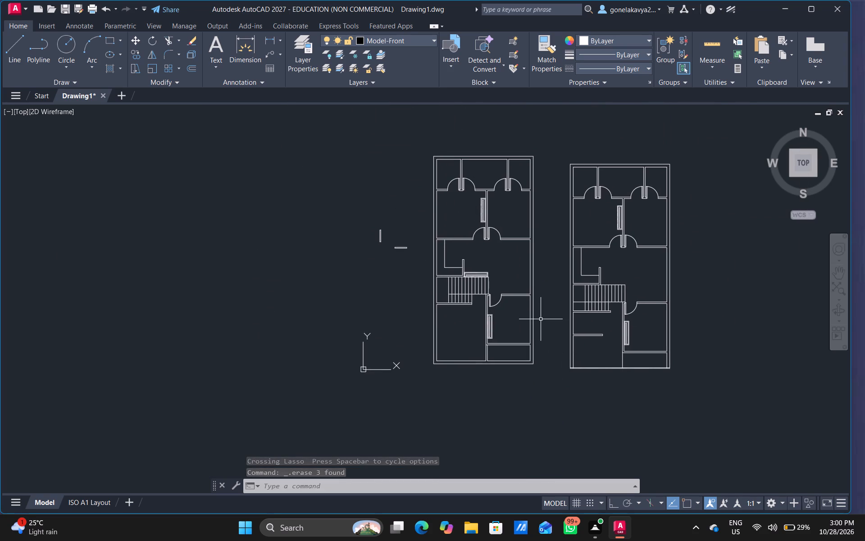
key("ctrl+3")
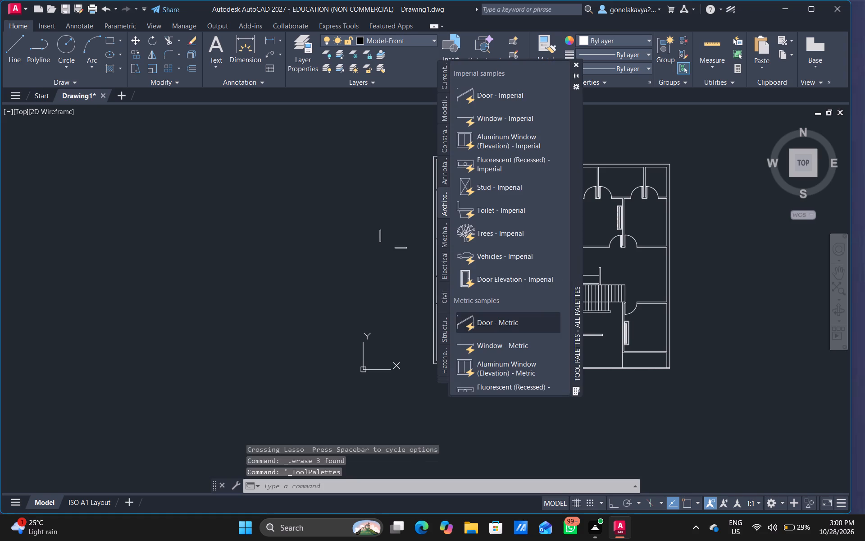
left_click_drag(501, 238, 648, 266)
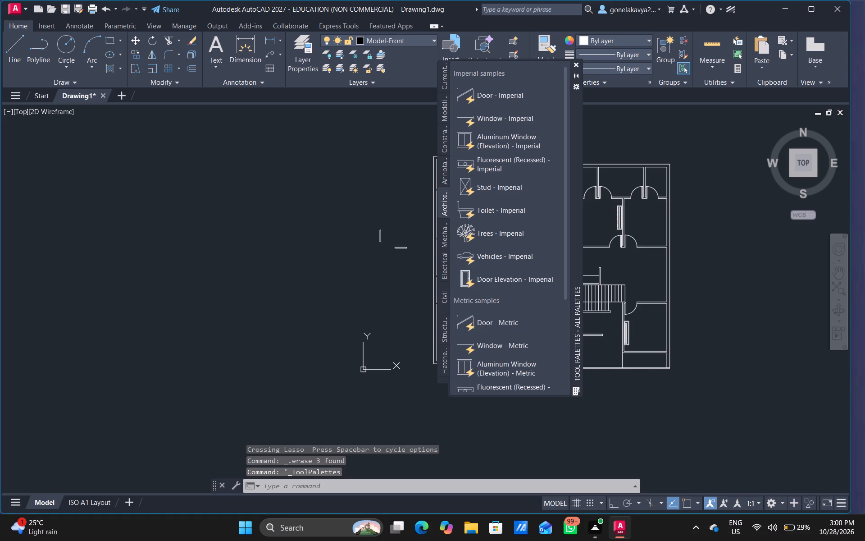
left_click_drag(648, 266, 701, 277)
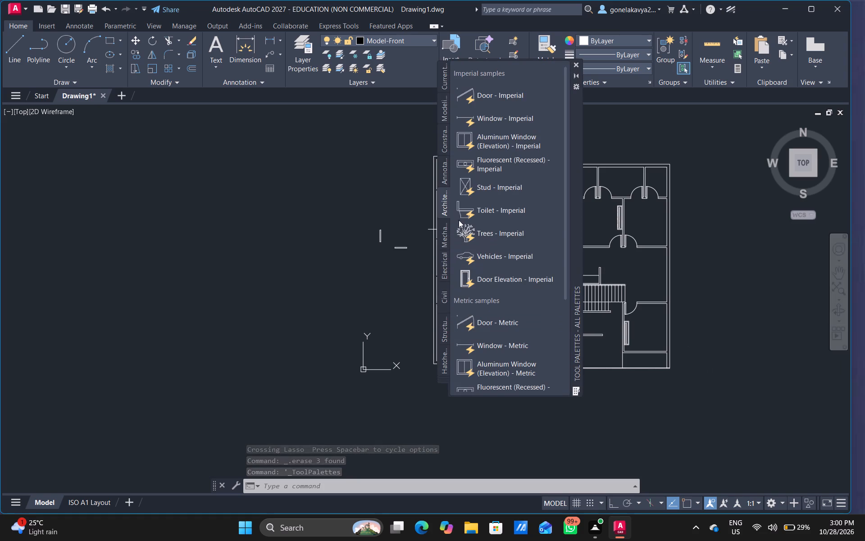
left_click_drag(461, 230, 660, 287)
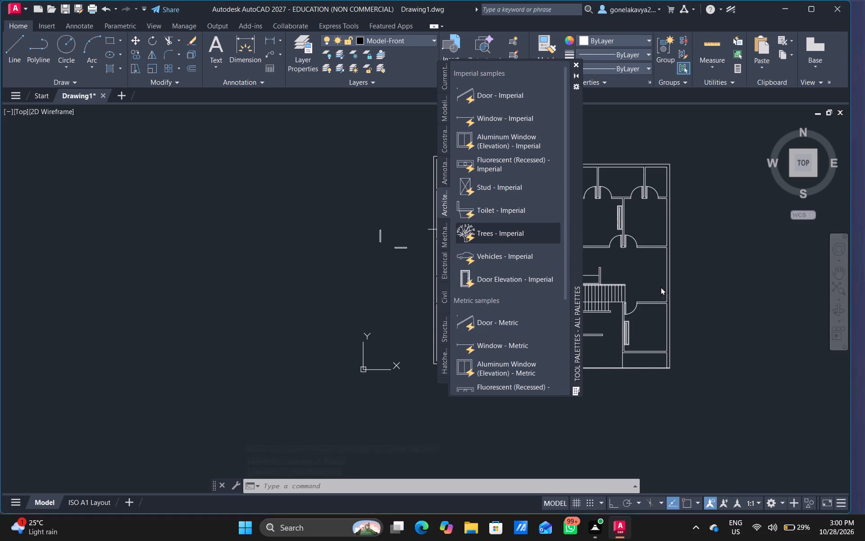
left_click_drag(660, 287, 724, 230)
Insert a Vehicles - Imperial block below the tree and close the tool palette.
left_click_drag(470, 261, 610, 312)
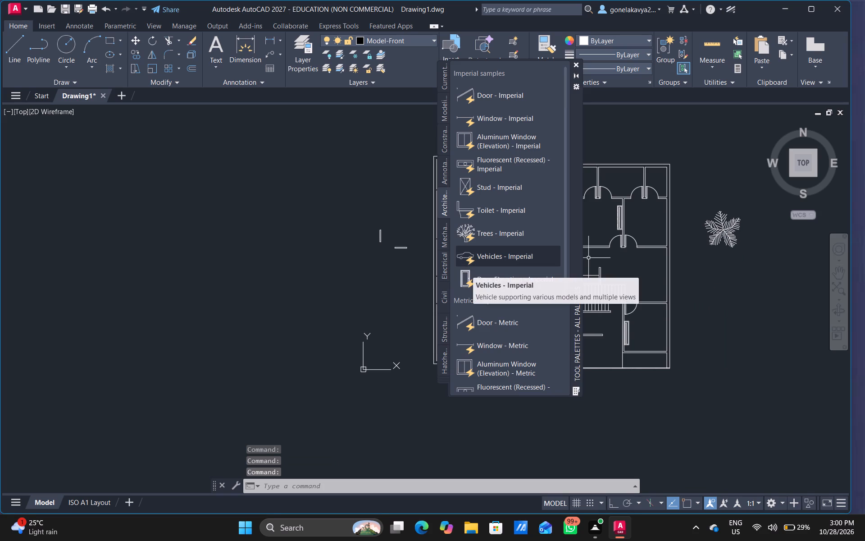
left_click_drag(610, 312, 697, 308)
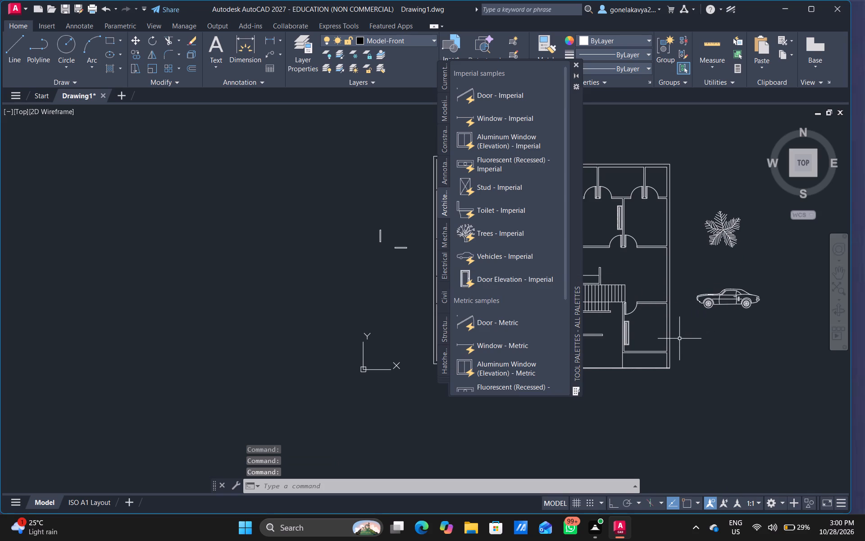
left_click(579, 64)
Rotate the car block by 270° with Ortho on so it stands vertically with its front pointing up.
scroll(695, 278, "down", 1)
middle_click_drag(697, 280, 492, 264)
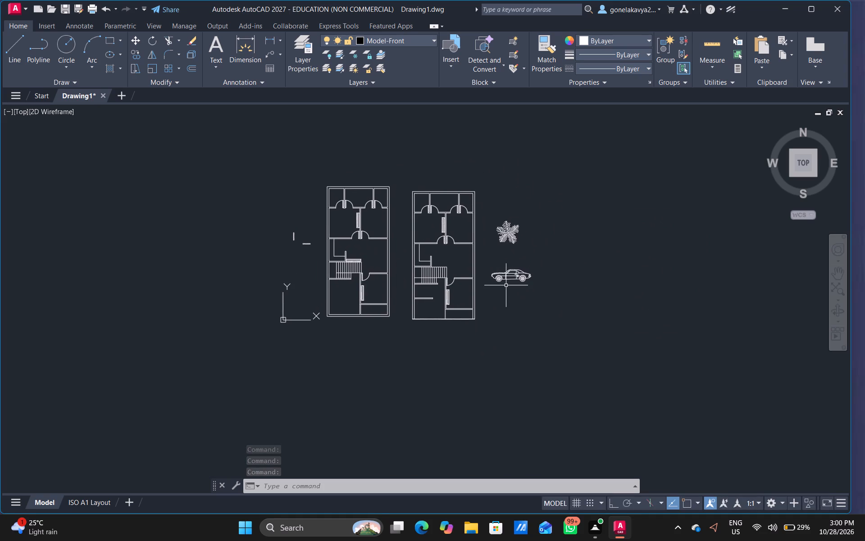
scroll(506, 285, "up", 3)
left_click_drag(634, 260, 503, 220)
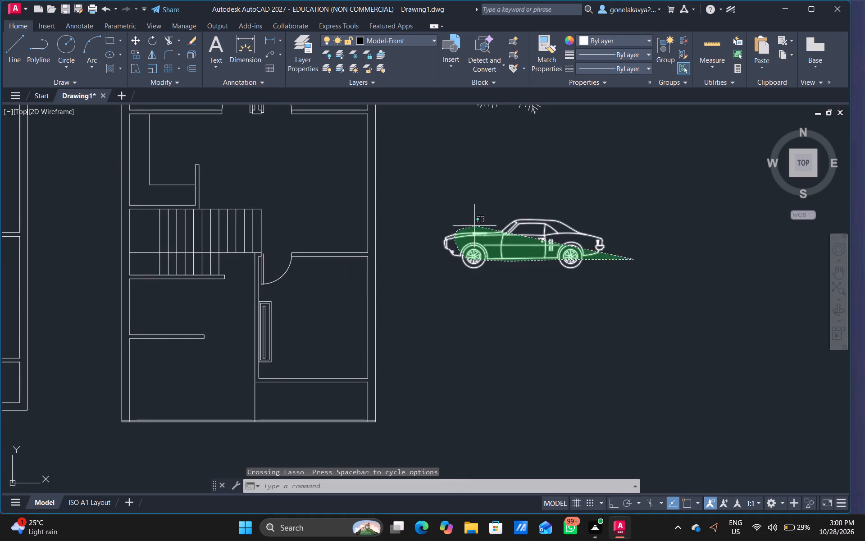
left_click_drag(503, 220, 519, 222)
right_click(536, 246)
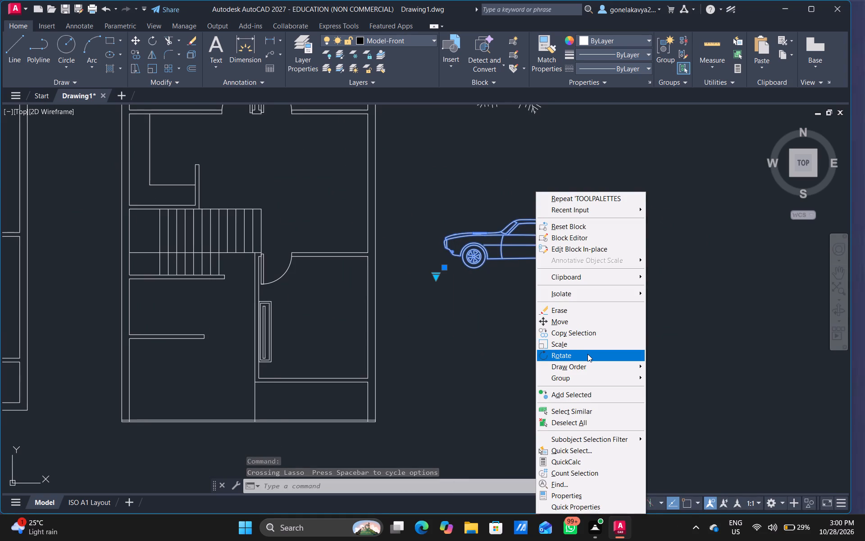
left_click(589, 354)
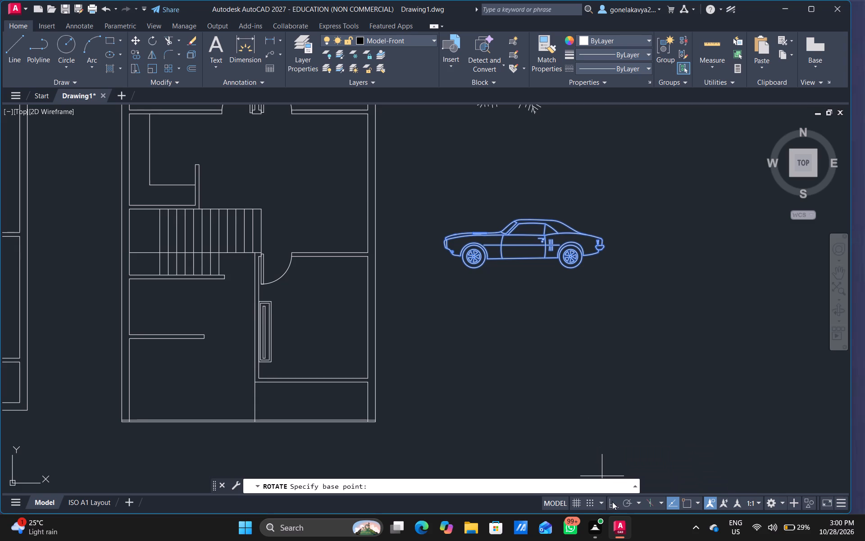
left_click(612, 501)
left_click(605, 265)
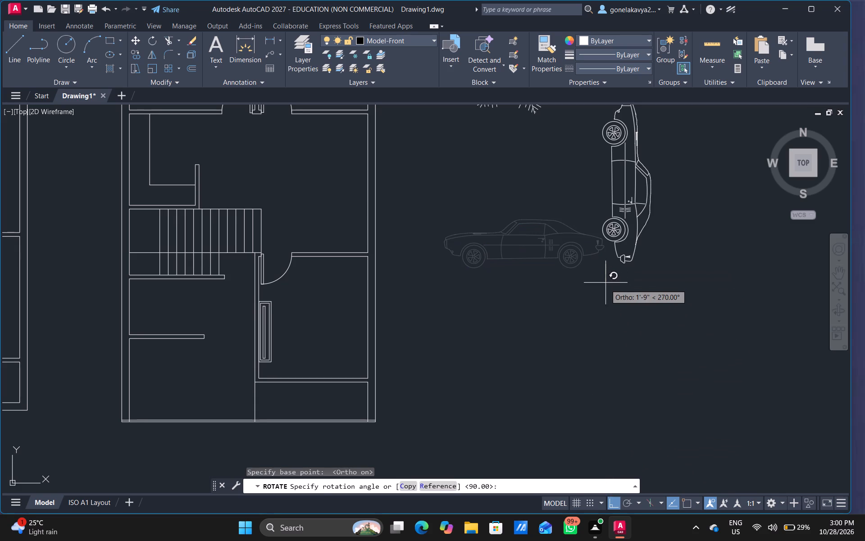
left_click(605, 288)
Scale the rotated car block from a base point just below it.
scroll(613, 249, "down", 1)
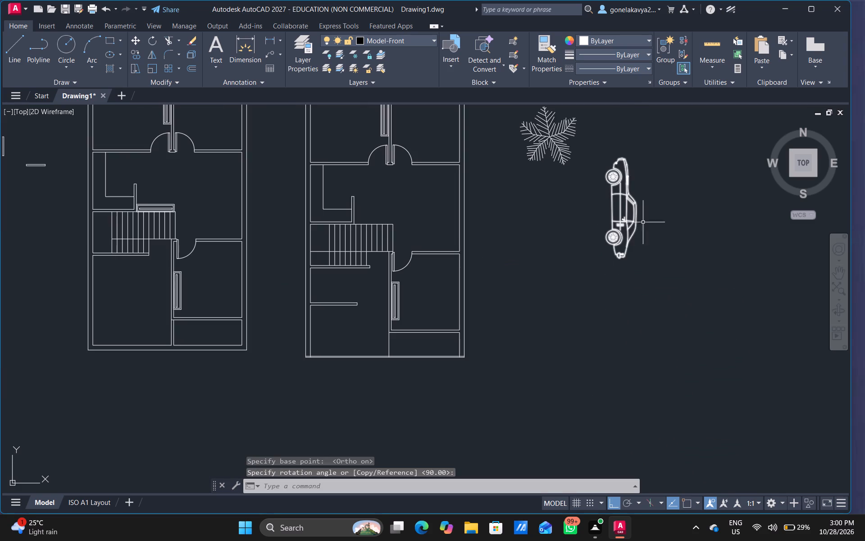
left_click(622, 235)
right_click(622, 235)
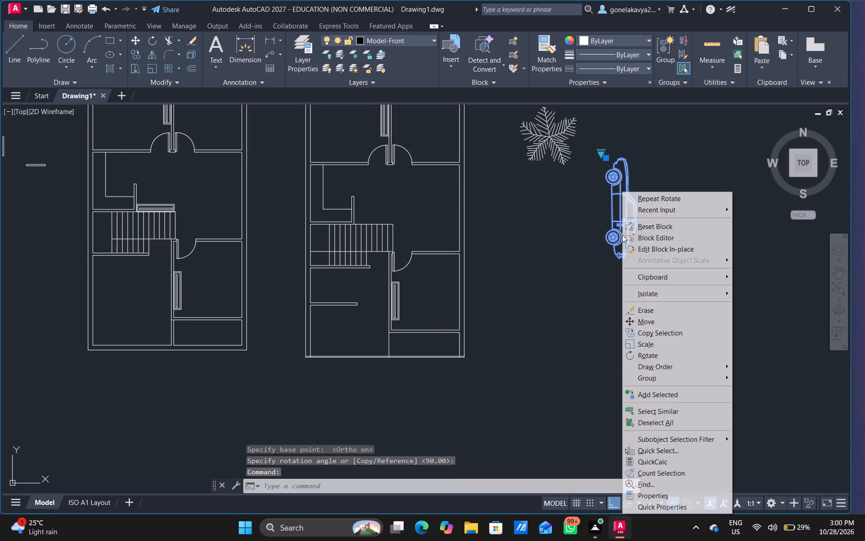
left_click(655, 345)
left_click(626, 280)
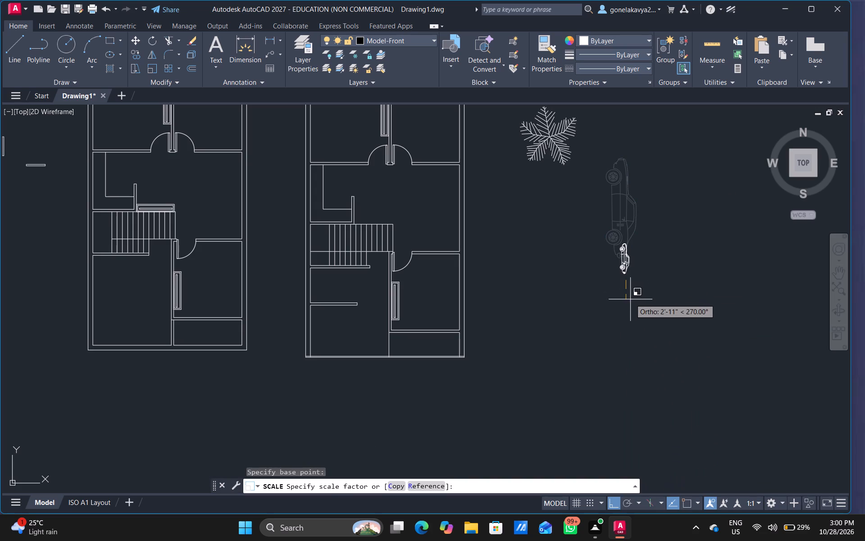
Finish scaling the car block down to about half its size, beside the floor plans.
left_click(636, 326)
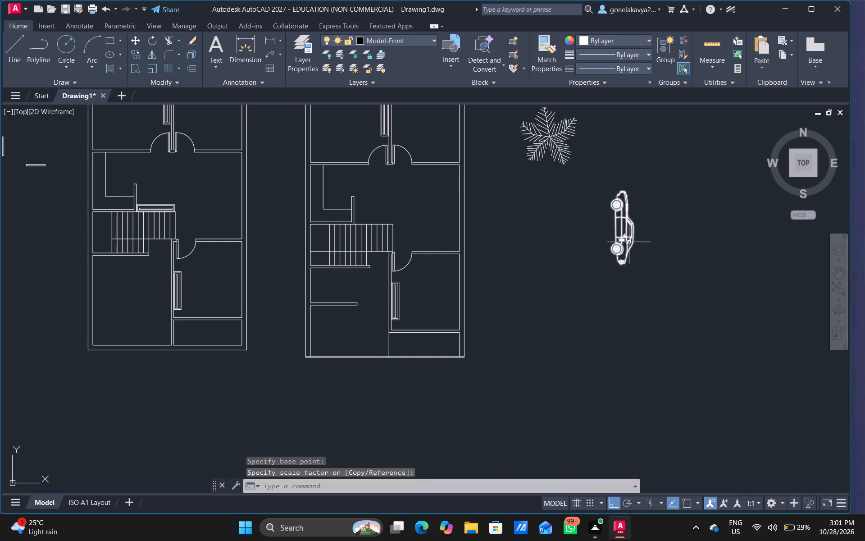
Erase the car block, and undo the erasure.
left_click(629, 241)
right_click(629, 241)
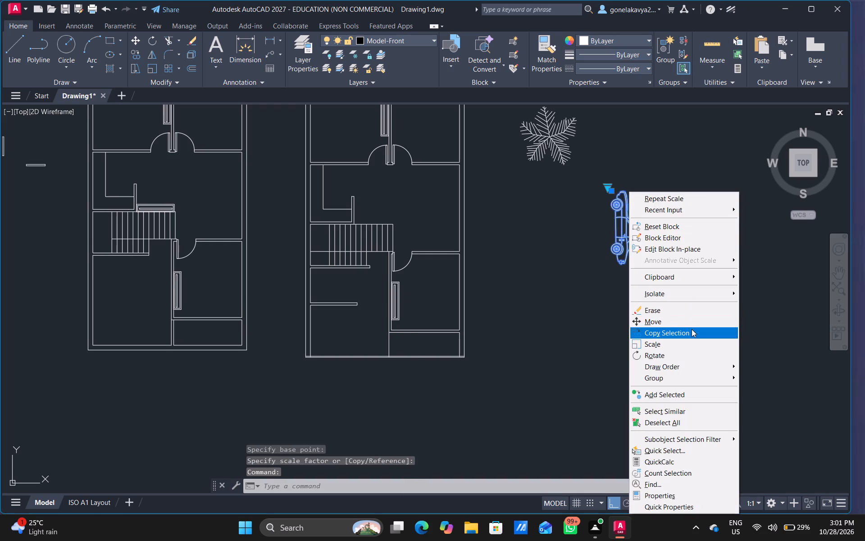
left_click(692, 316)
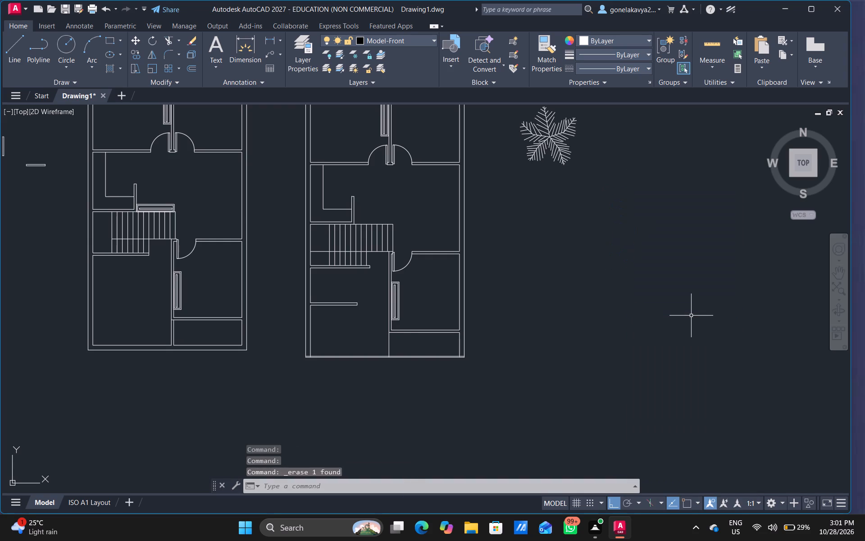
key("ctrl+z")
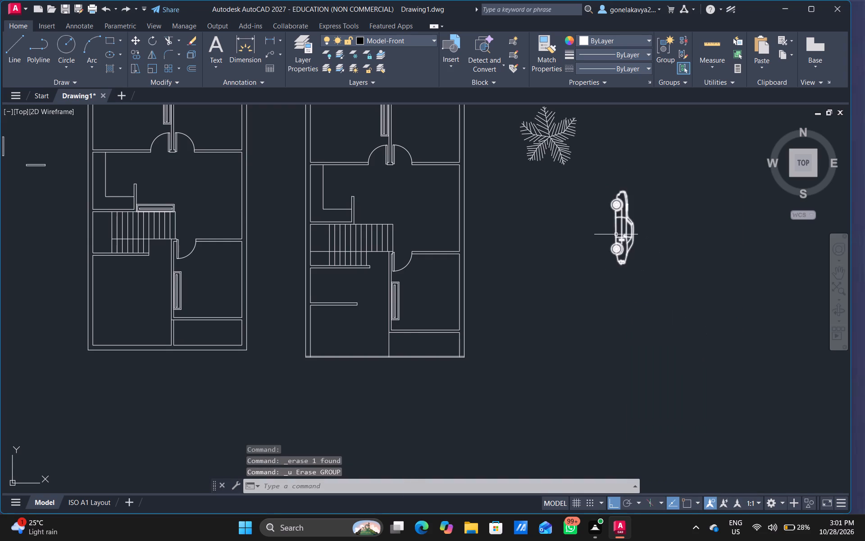
Move the car block, with Ortho off, into the lower-left room of the left floor plan.
left_click(616, 234)
right_click(615, 234)
left_click(664, 325)
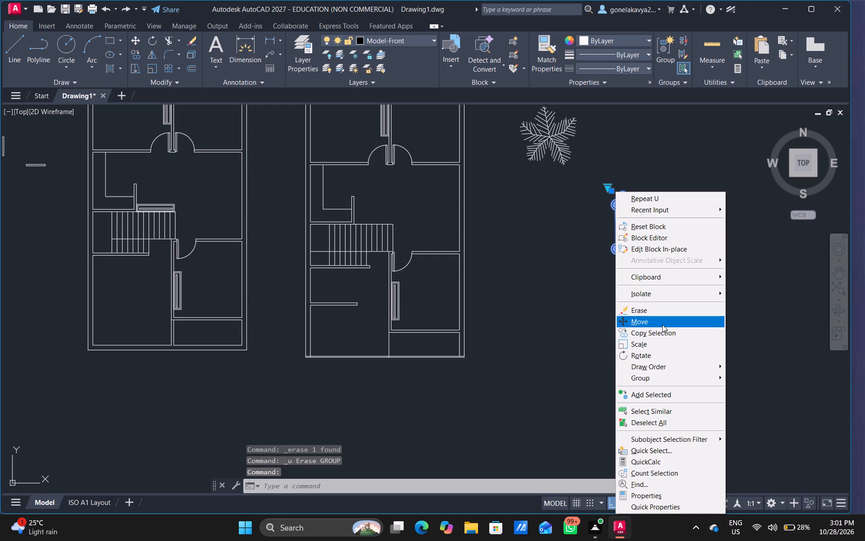
left_click(621, 268)
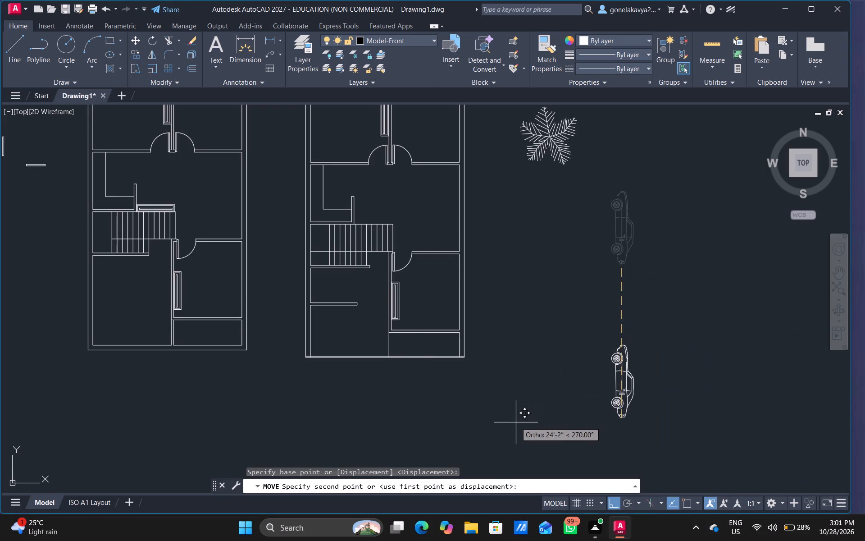
left_click(612, 501)
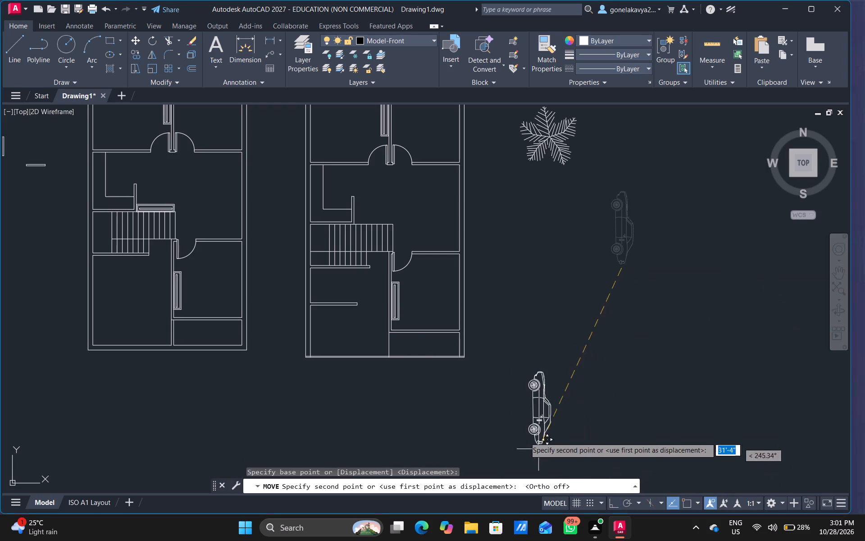
middle_click_drag(524, 432, 864, 373)
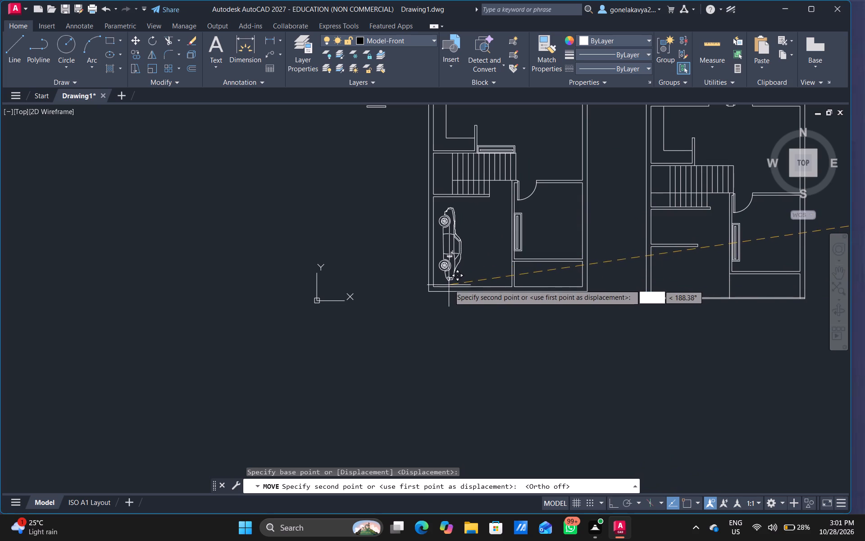
left_click(455, 284)
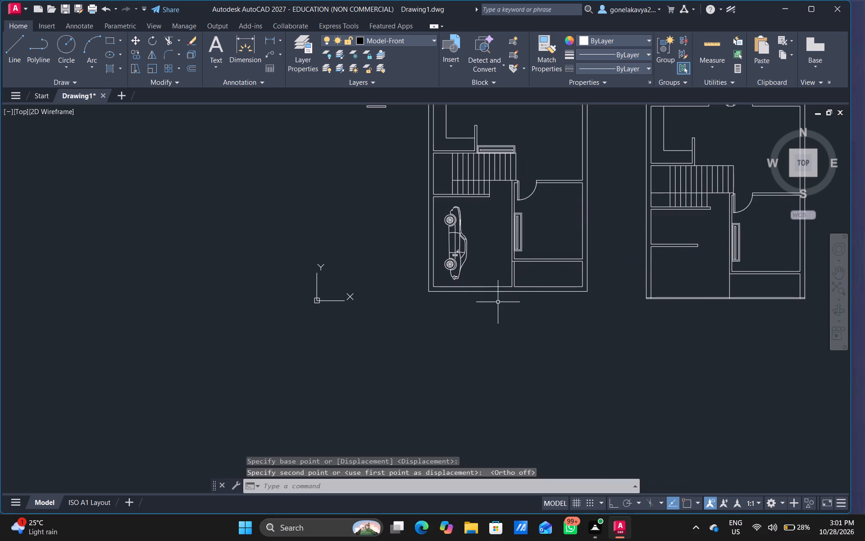
Scale down the large plant block beside the right floor plan by picking the factor freehand.
scroll(515, 293, "down", 1)
middle_click_drag(538, 267, 542, 270)
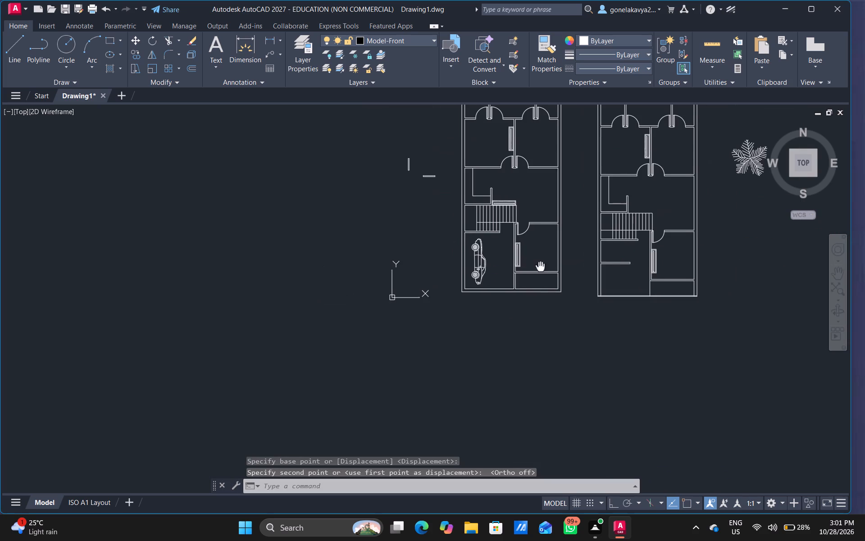
middle_click_drag(542, 270, 300, 362)
left_click(513, 251)
right_click(513, 251)
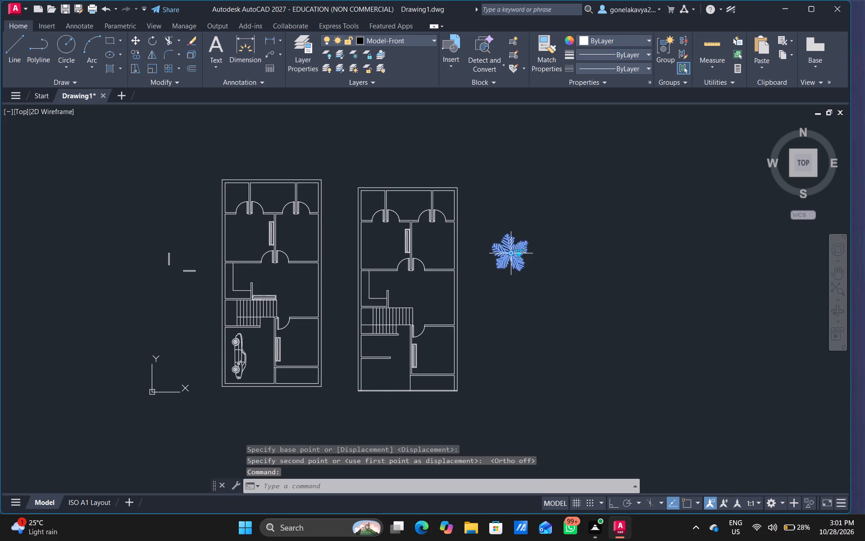
left_click(566, 340)
left_click(551, 298)
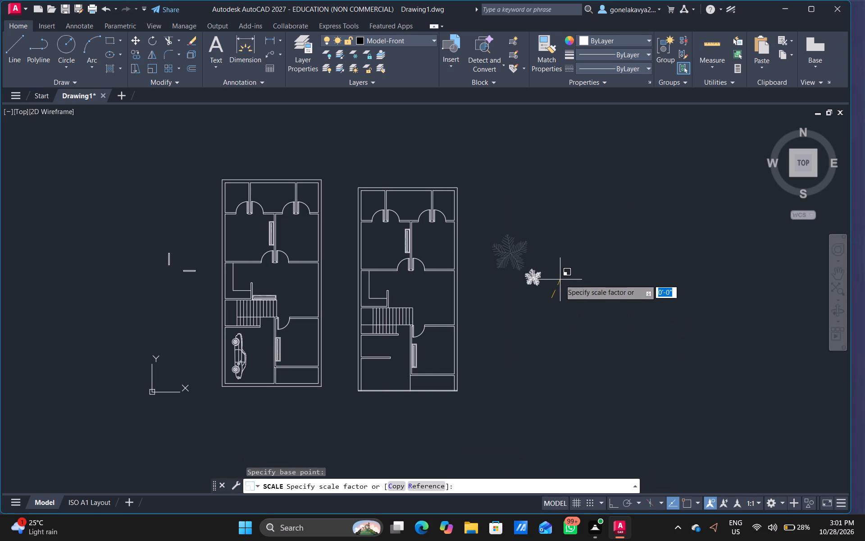
left_click(560, 280)
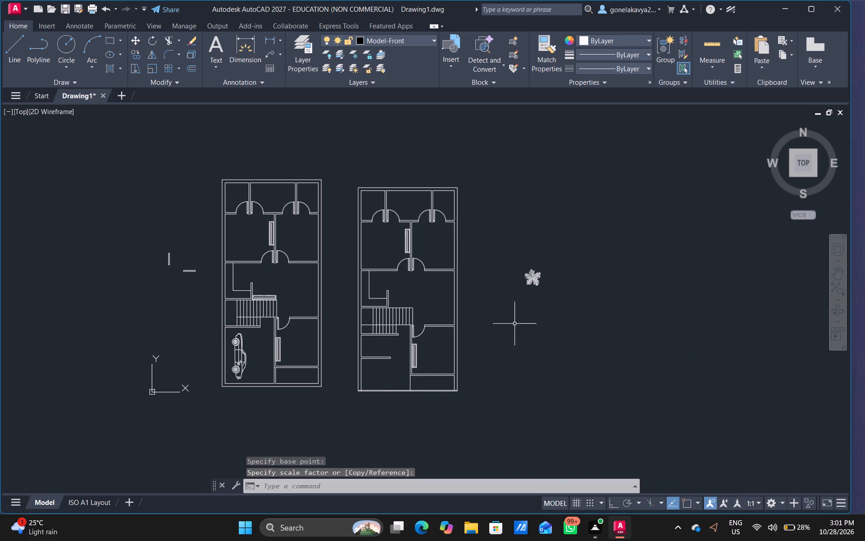
Copy the plant block once into the lower-left room of the right floor plan.
left_click(532, 283)
right_click(532, 283)
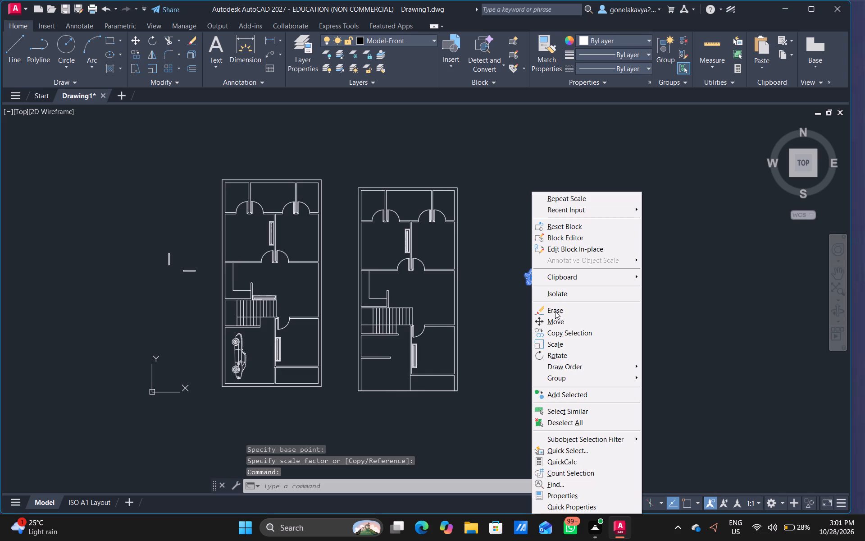
left_click(564, 331)
left_click(539, 292)
middle_click_drag(416, 394, 475, 369)
scroll(475, 369, "down", 1)
scroll(436, 367, "up", 4)
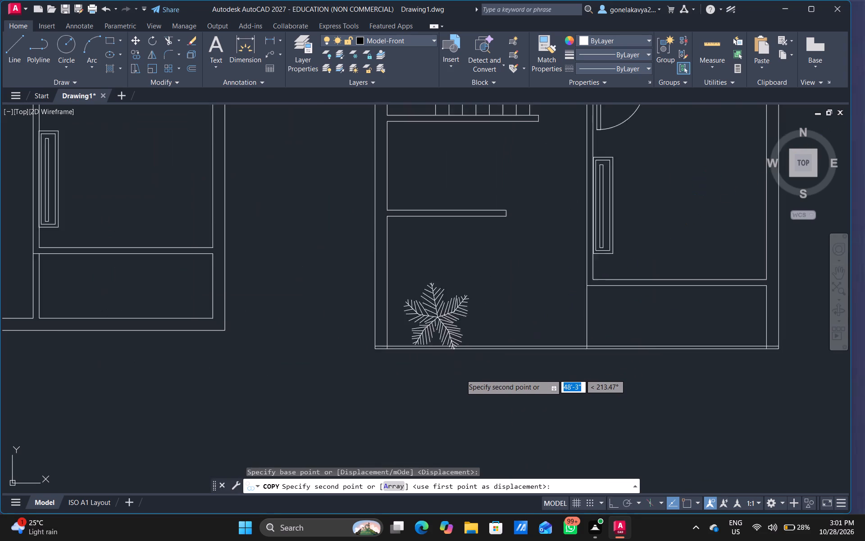
scroll(461, 374, "up", 1)
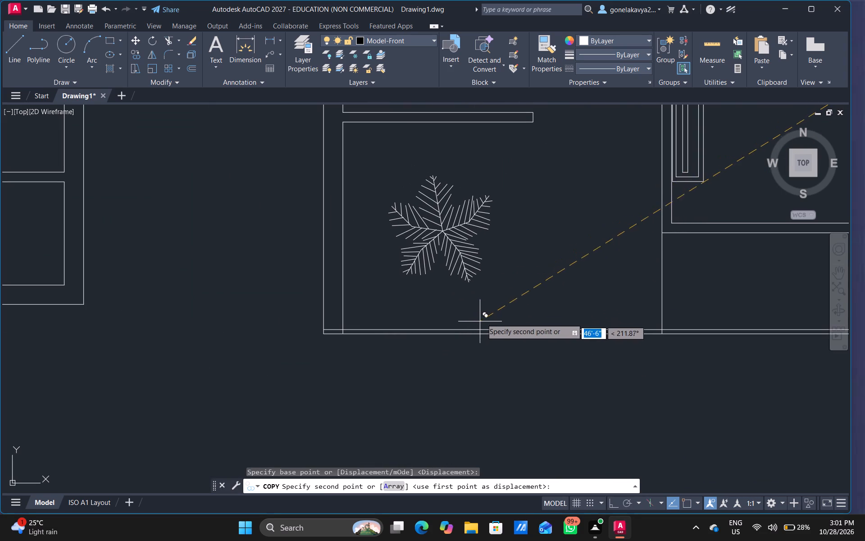
left_click(483, 312)
key("Escape")
Scale down the plant copy in the right plan's lower-left room to about a third of its size.
left_click(458, 257)
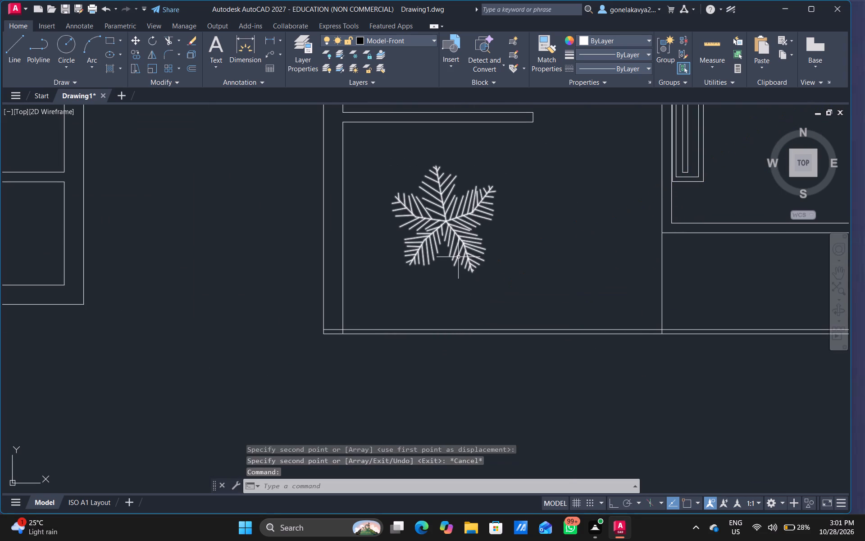
right_click(458, 257)
left_click(496, 344)
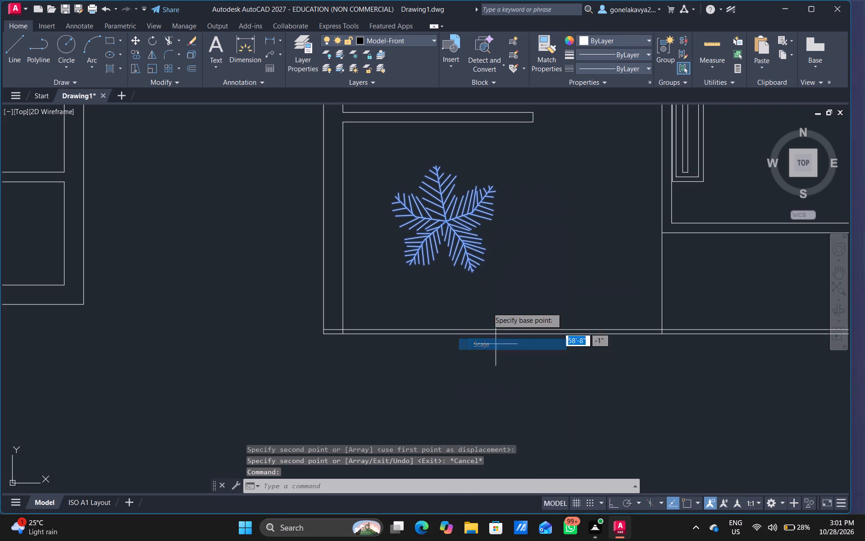
left_click(491, 251)
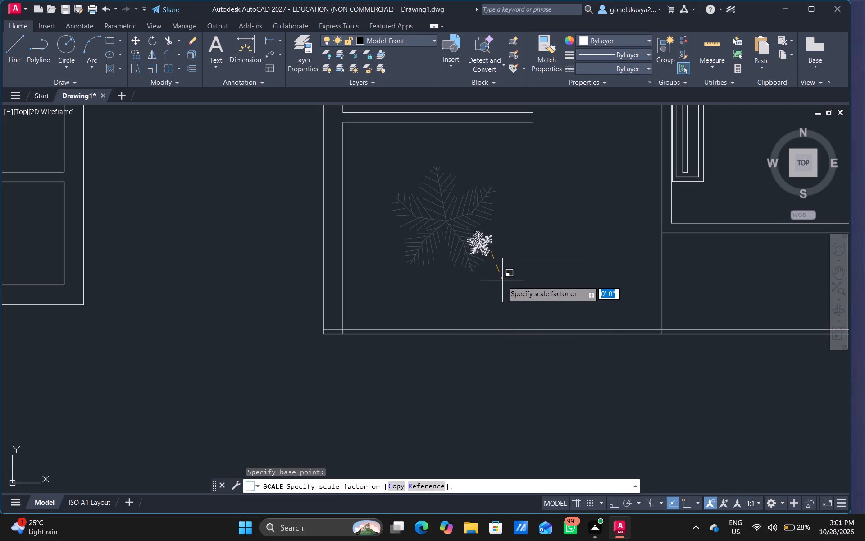
left_click(508, 287)
Copy the small plant to three spots spaced along the left wall of the right plan's lower-left room.
left_click(478, 238)
right_click(478, 238)
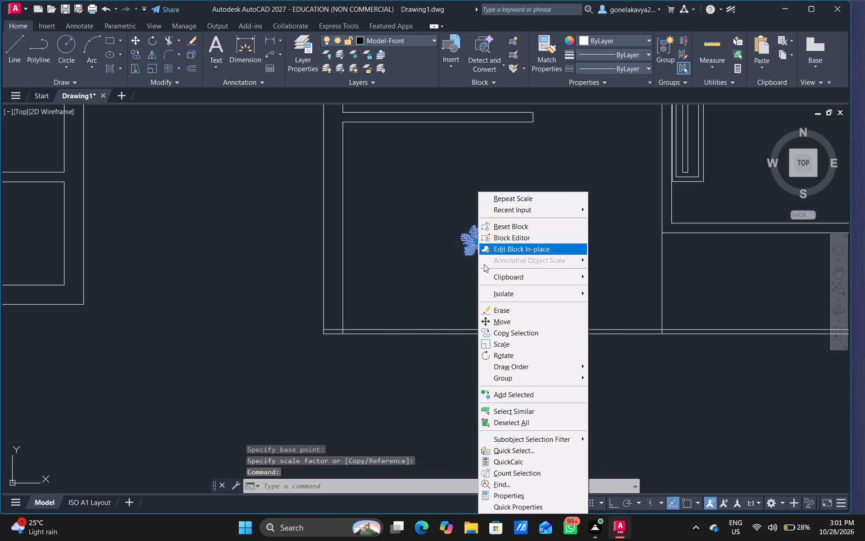
left_click(498, 338)
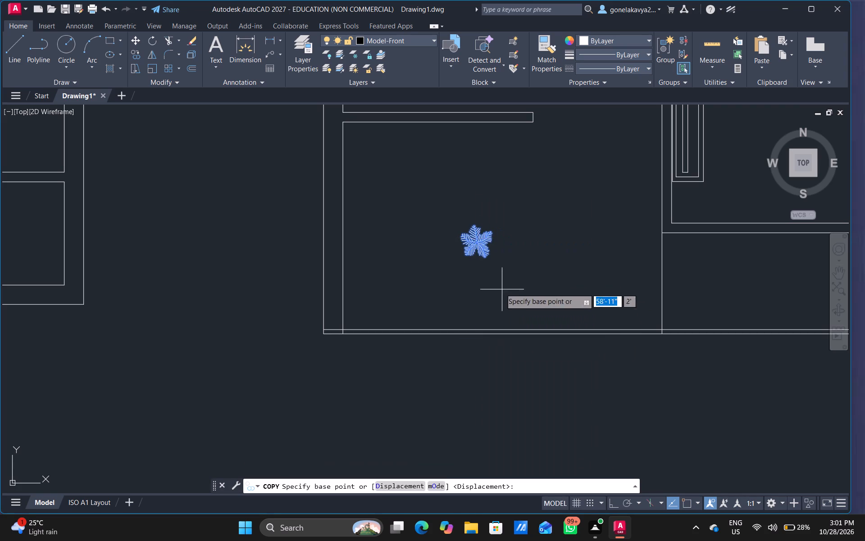
left_click(496, 274)
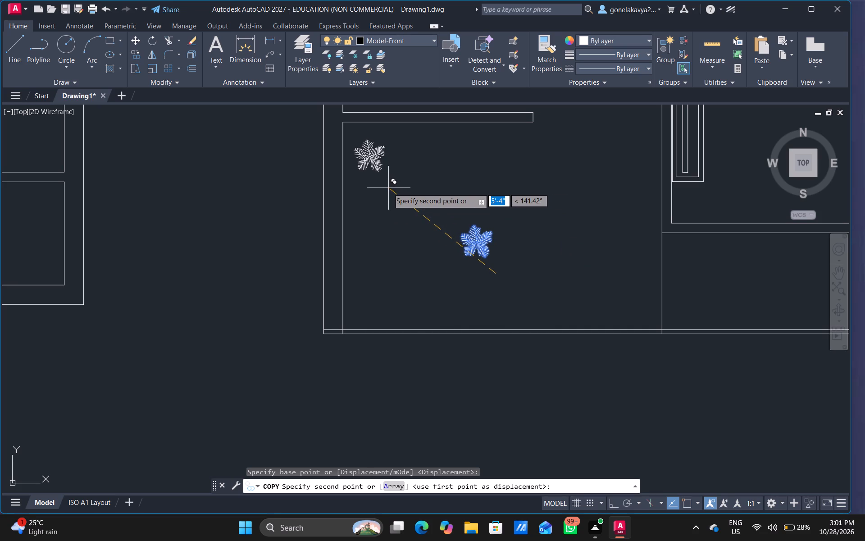
left_click(388, 188)
left_click(386, 268)
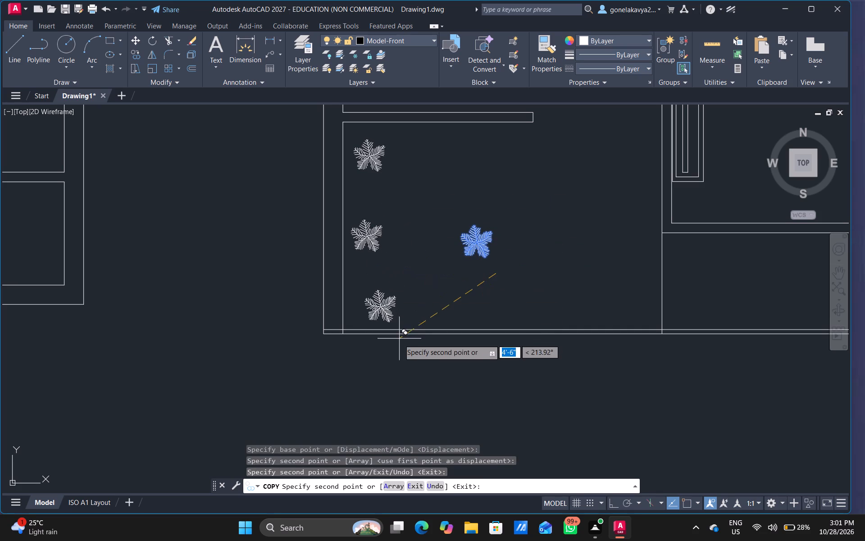
left_click(387, 341)
Place three more plant copies in the left plan's narrow lower-right room, two along its right wall and one at its left end.
scroll(351, 369, "down", 1)
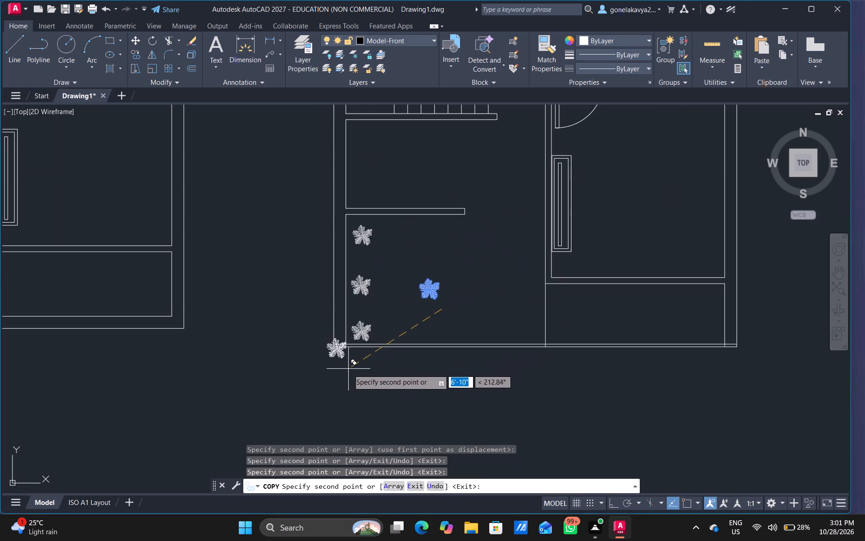
middle_click_drag(291, 351, 375, 335)
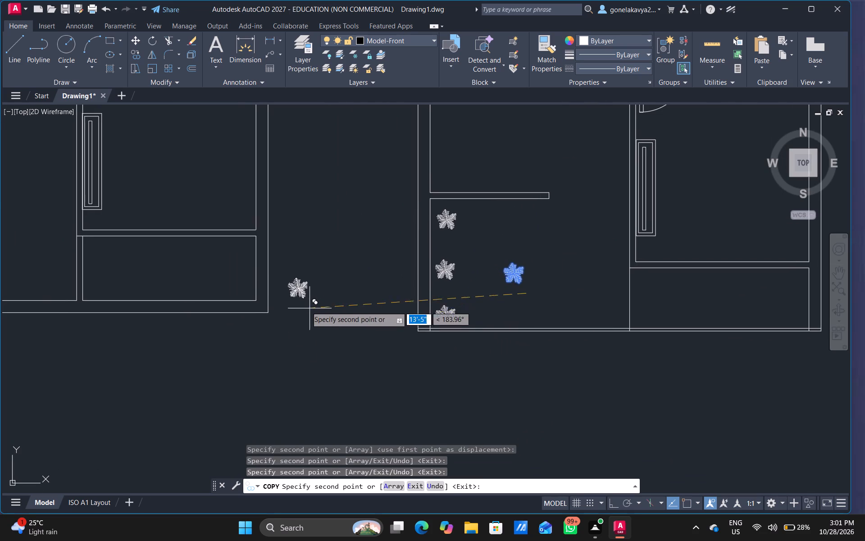
scroll(274, 294, "up", 1)
middle_click_drag(254, 288, 398, 299)
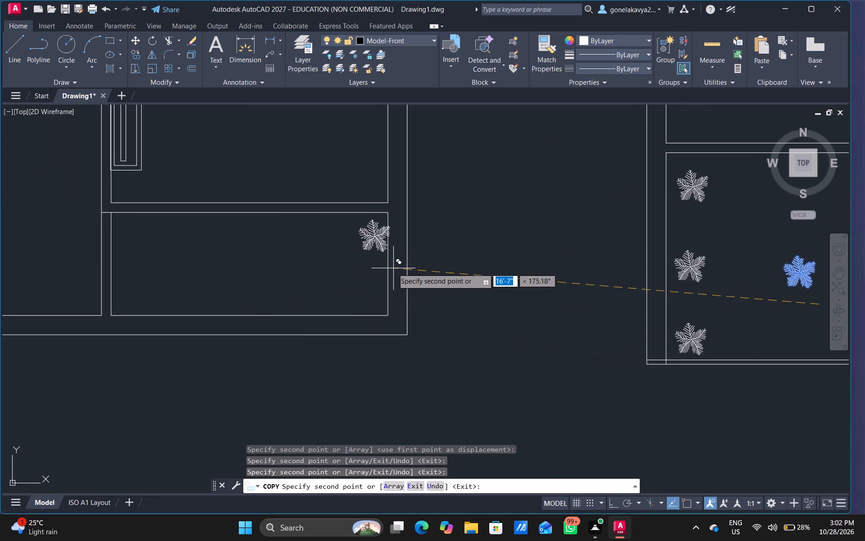
left_click(389, 266)
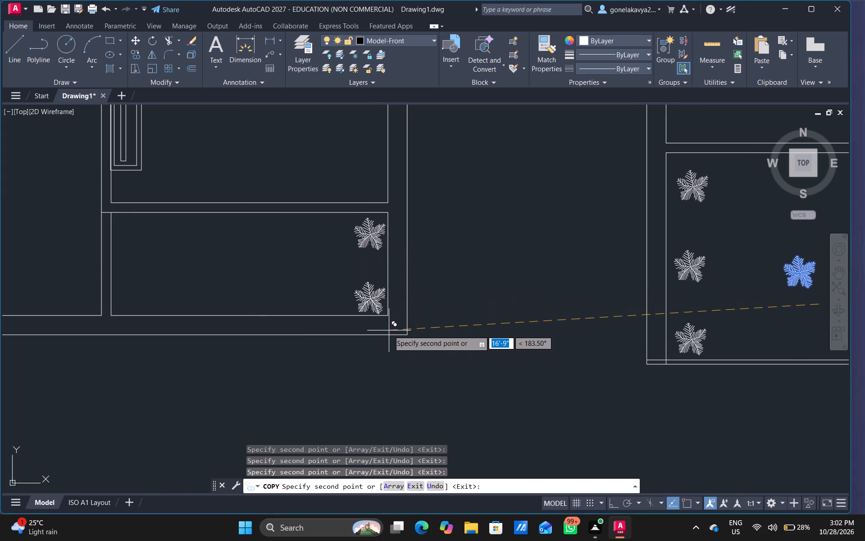
left_click(388, 323)
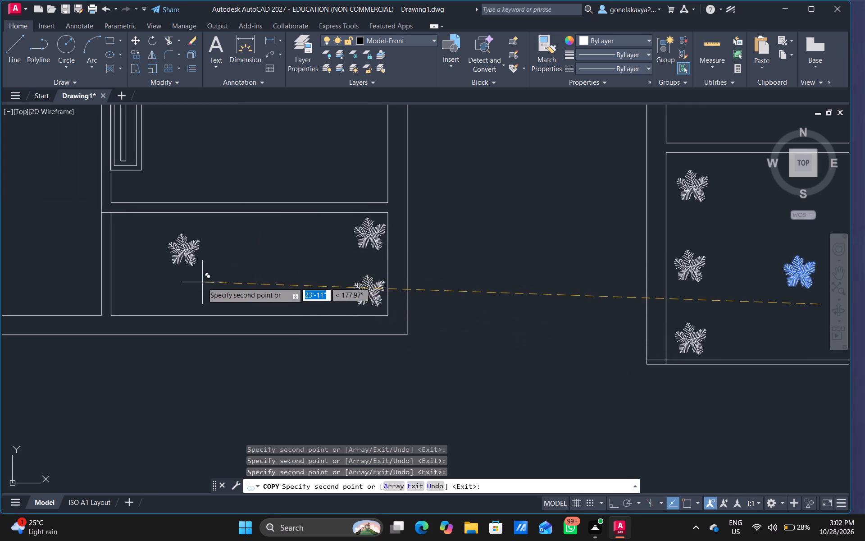
middle_click_drag(217, 293, 372, 308)
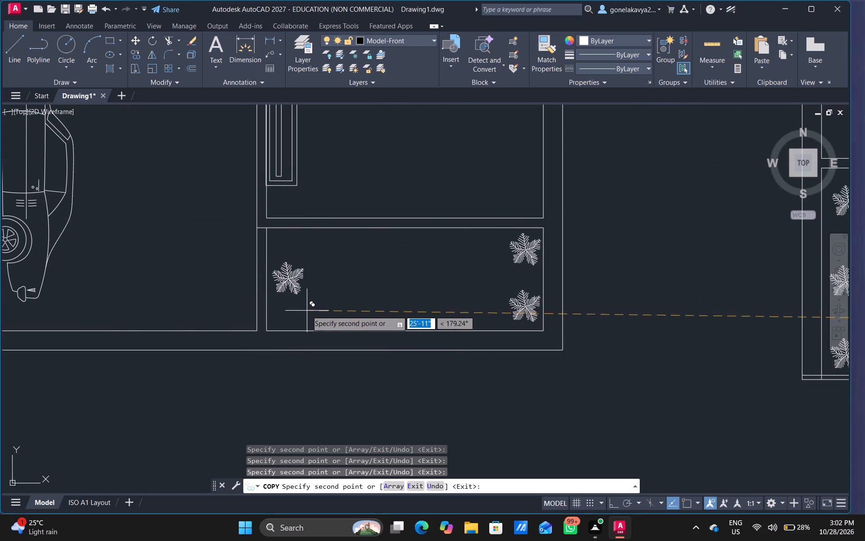
left_click(303, 322)
Place a plant copy in the left plan's top middle room, by the wall between its two doors.
scroll(391, 211, "down", 2)
middle_click_drag(391, 200, 393, 217)
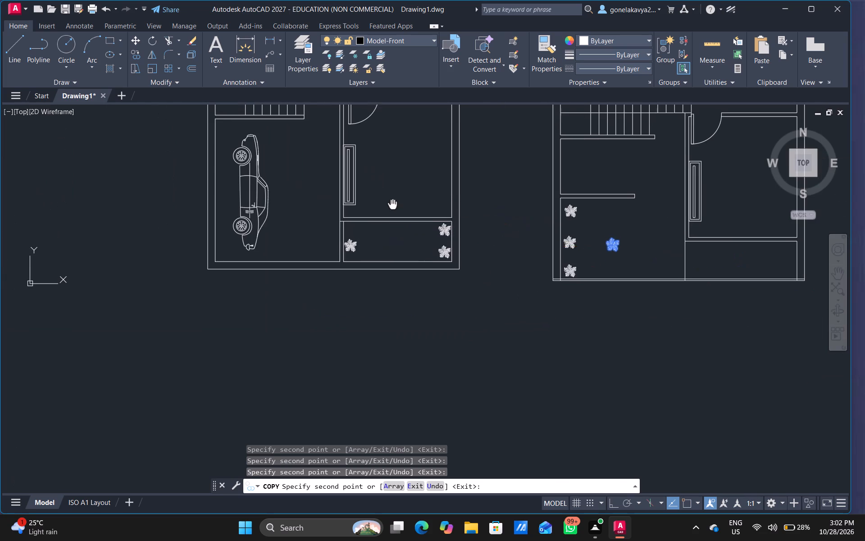
middle_click_drag(393, 217, 393, 436)
middle_click_drag(383, 220, 408, 364)
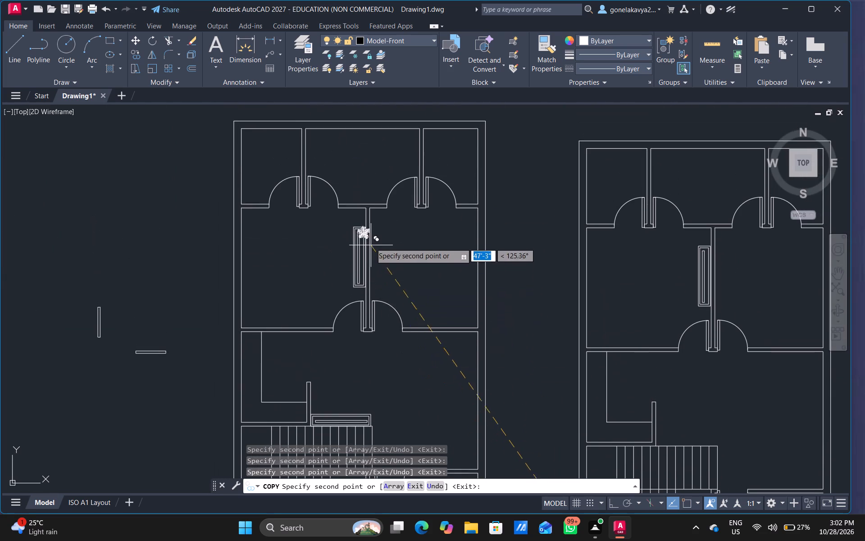
scroll(370, 229, "up", 1)
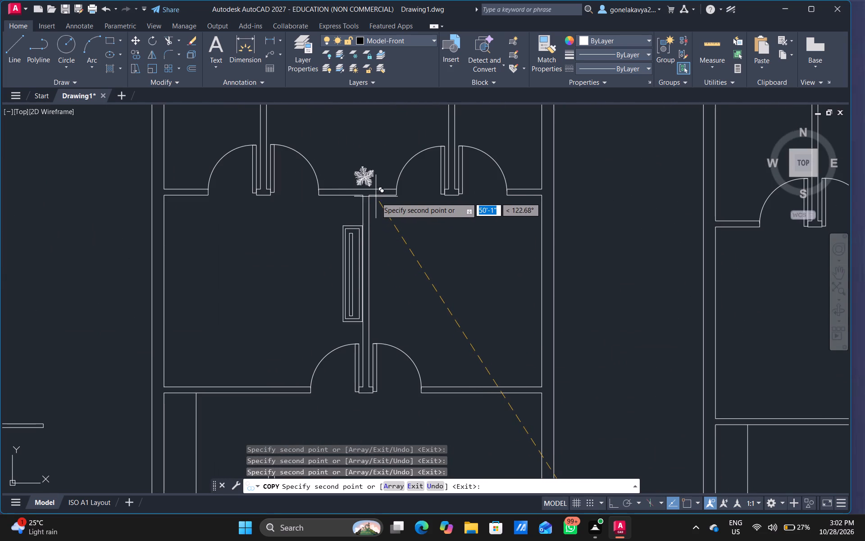
left_click(377, 199)
Place a plant copy in the right plan's top middle room, by the wall between its two doors.
scroll(457, 251, "down", 1)
middle_click_drag(460, 257, 284, 270)
scroll(460, 257, "down", 1)
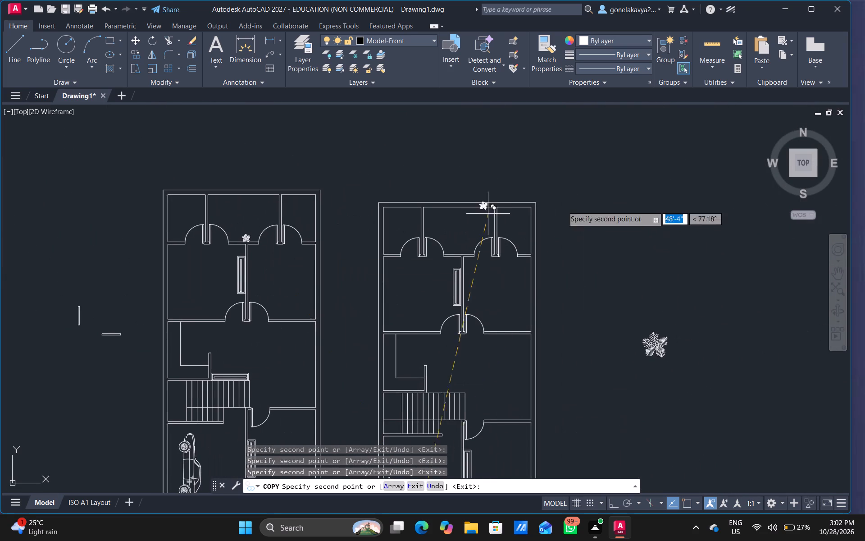
scroll(478, 248, "up", 4)
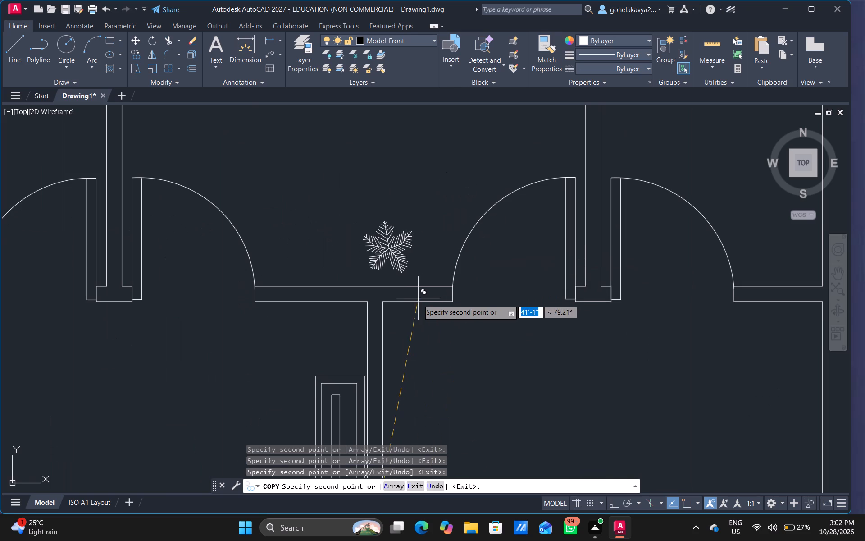
left_click(409, 309)
scroll(467, 348, "down", 1)
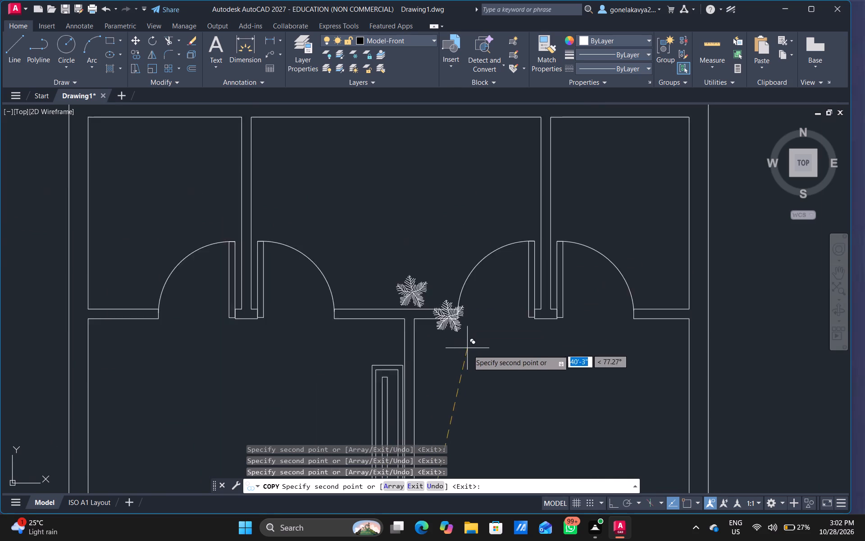
Finish copying plants and erase the leftover plant block in the empty space beside the right plan.
scroll(468, 350, "down", 1)
middle_click_drag(489, 379, 467, 354)
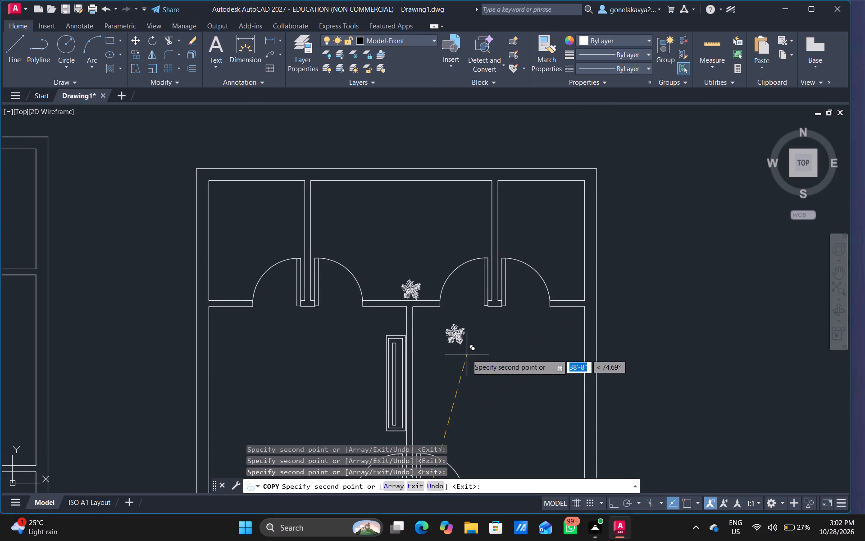
key("Escape")
scroll(463, 357, "down", 1)
key("Escape")
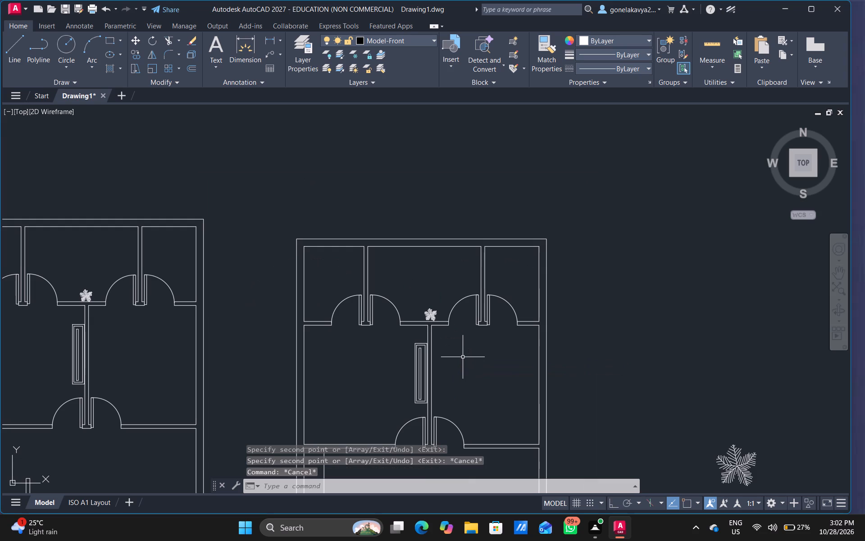
key("Escape")
scroll(463, 357, "down", 2)
middle_click_drag(478, 368, 434, 224)
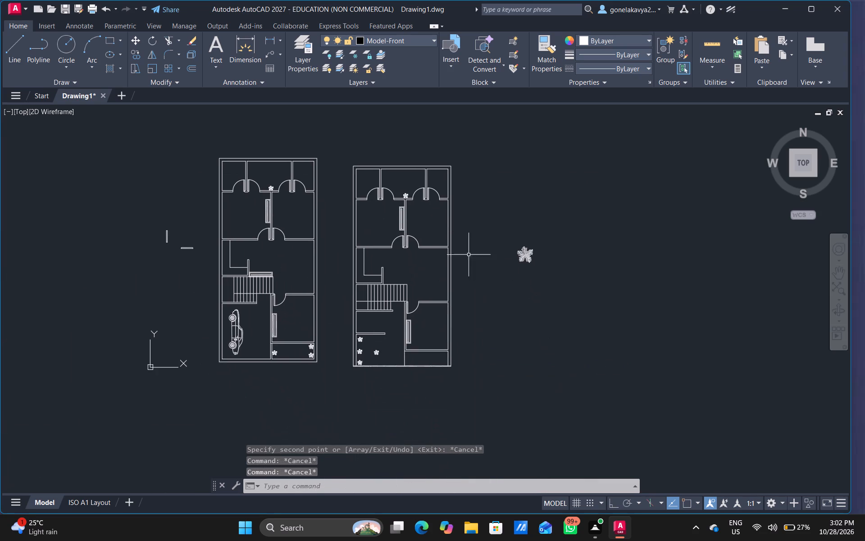
scroll(544, 270, "up", 1)
left_click_drag(544, 270, 519, 208)
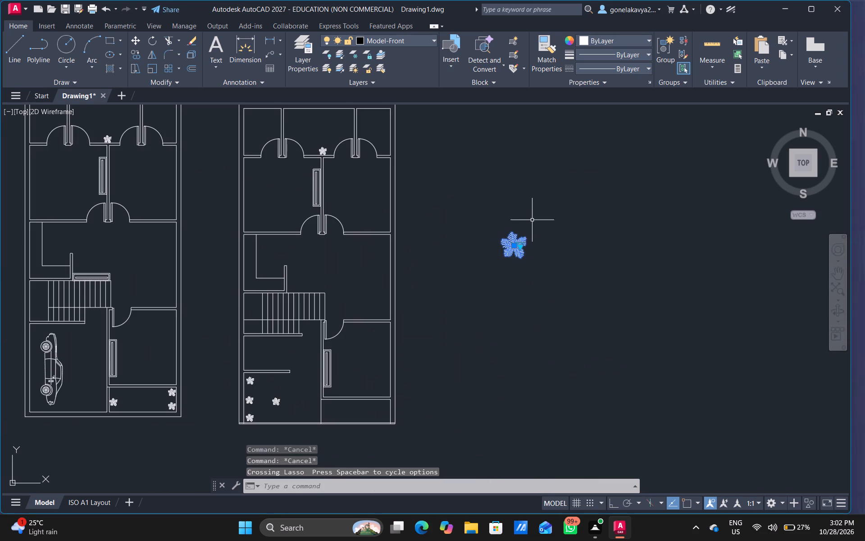
key("Delete")
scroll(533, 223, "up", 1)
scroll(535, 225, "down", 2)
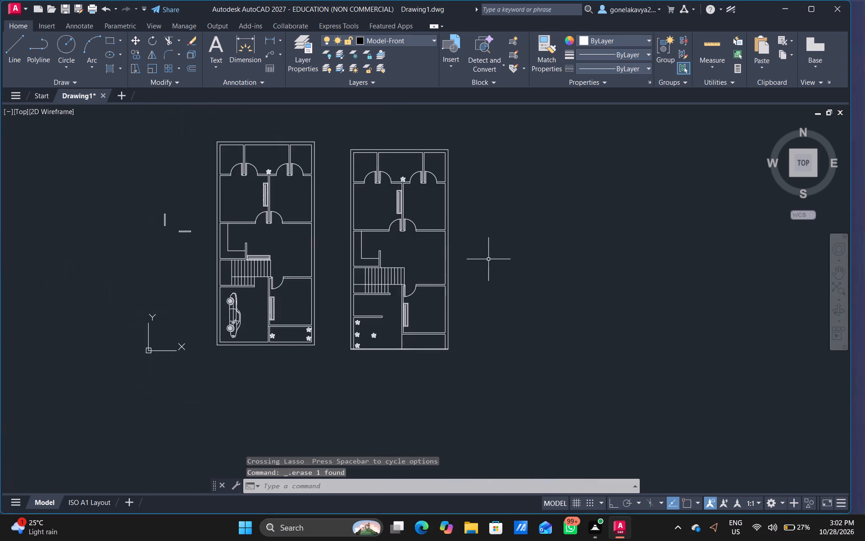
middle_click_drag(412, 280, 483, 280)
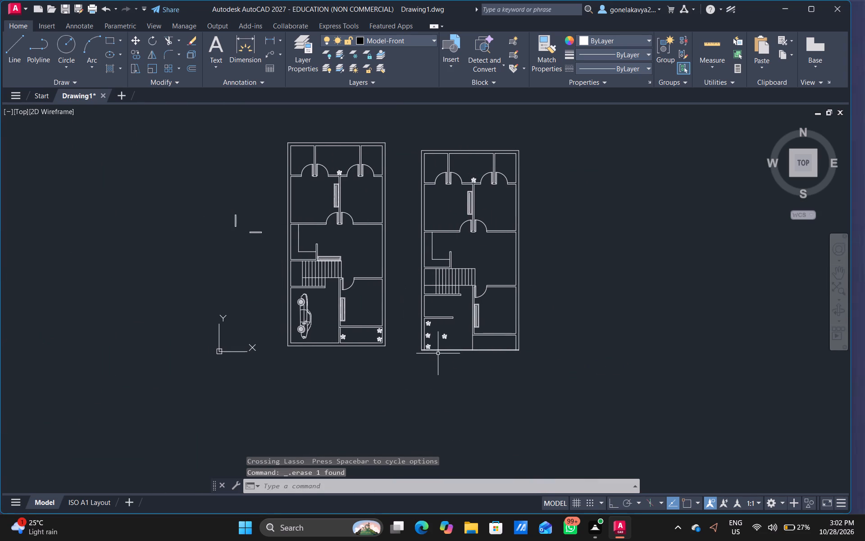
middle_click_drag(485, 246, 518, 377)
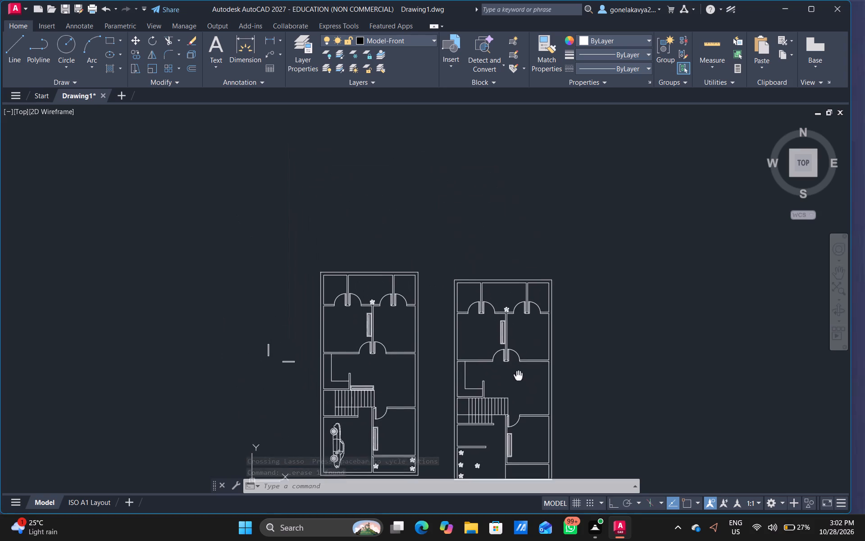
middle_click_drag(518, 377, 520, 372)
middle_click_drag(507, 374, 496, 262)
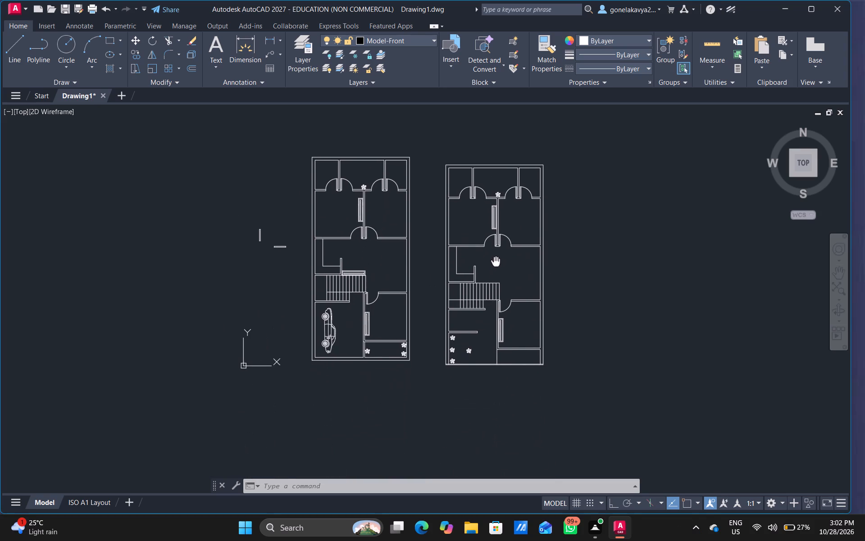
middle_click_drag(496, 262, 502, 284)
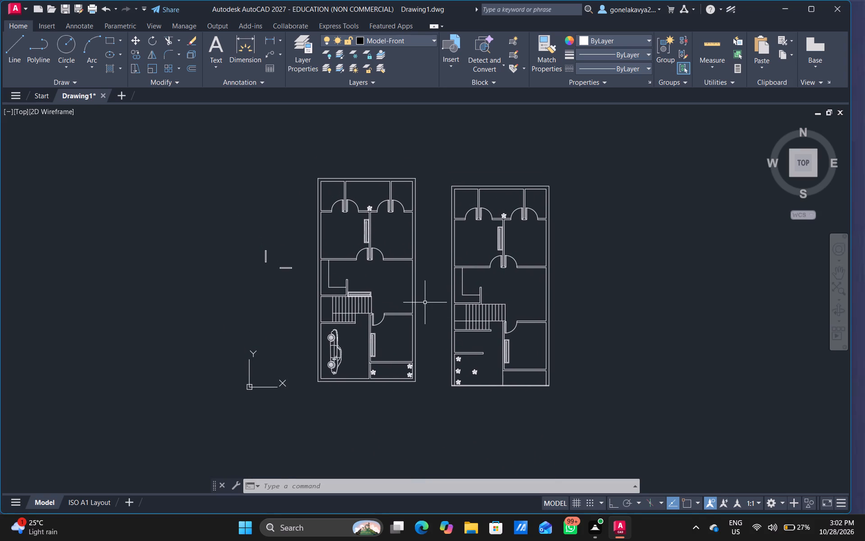
Insert the three-seat roundback sofa, Dining Set - 36 x 72 in. and rectangular table from DesignCenter in the empty space beyond the right plan.
key("ctrl+2")
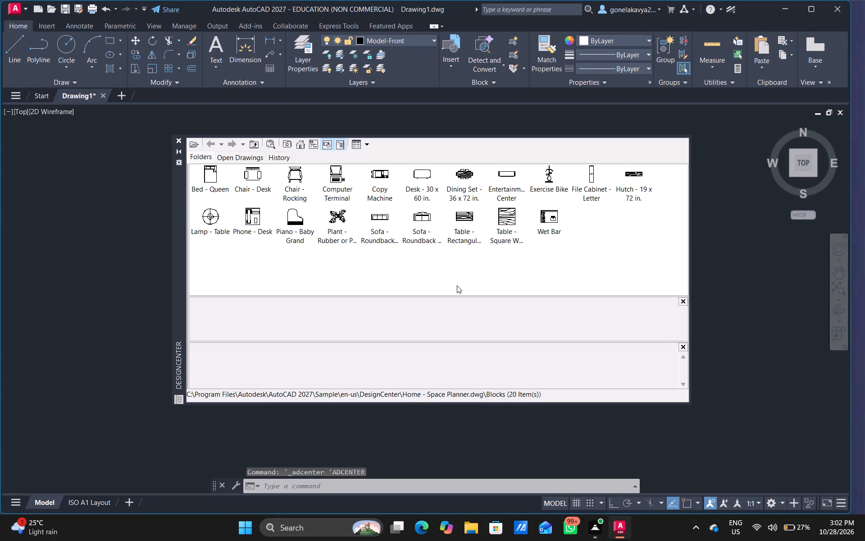
left_click_drag(380, 211, 416, 248)
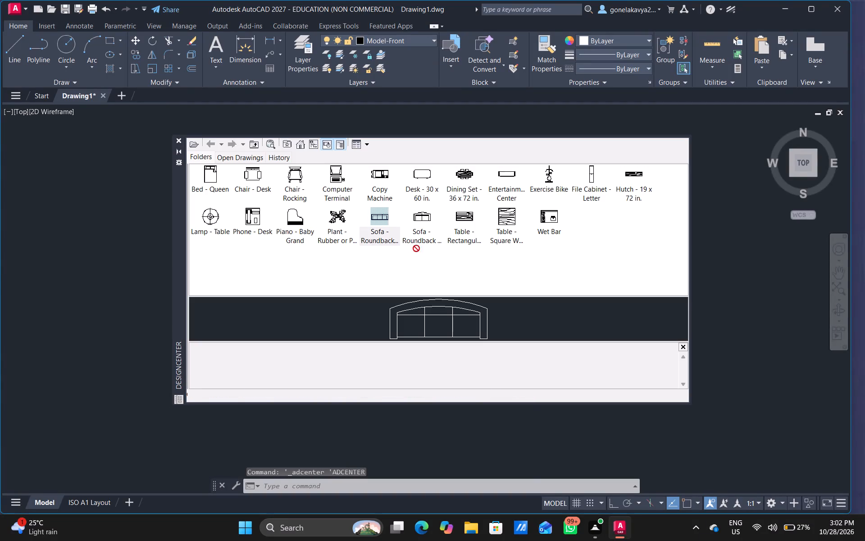
left_click_drag(416, 248, 738, 279)
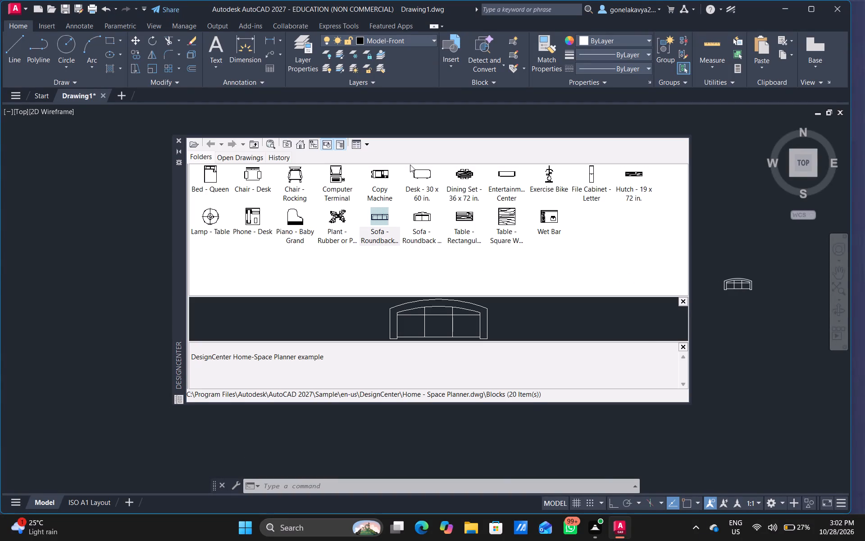
left_click_drag(461, 178, 751, 354)
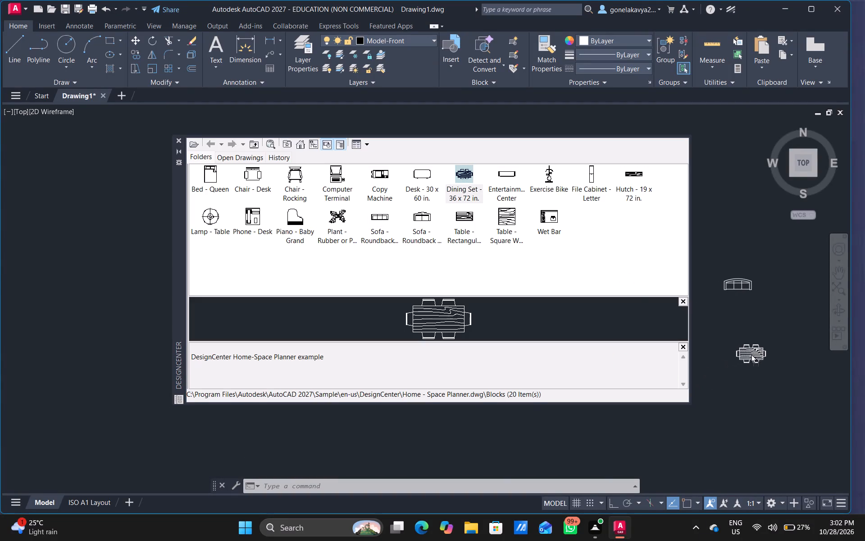
left_click_drag(751, 354, 751, 354)
left_click_drag(470, 217, 797, 291)
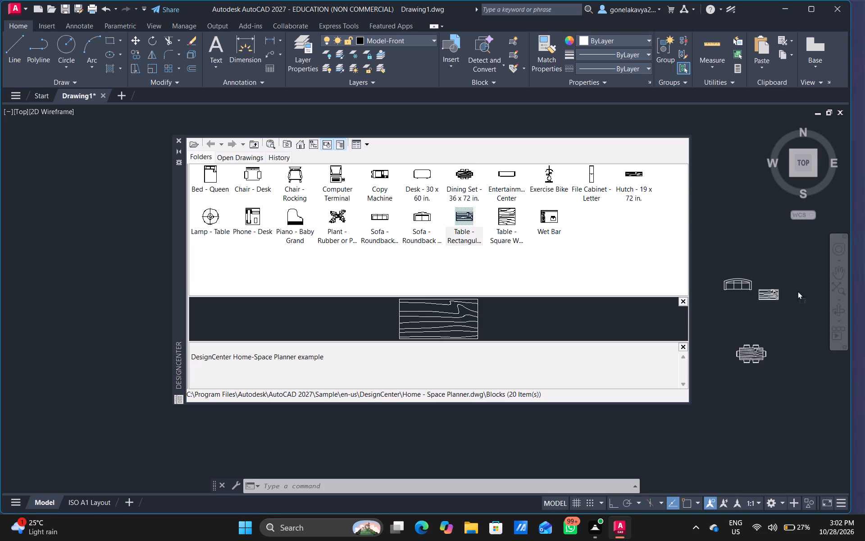
left_click_drag(797, 291, 740, 303)
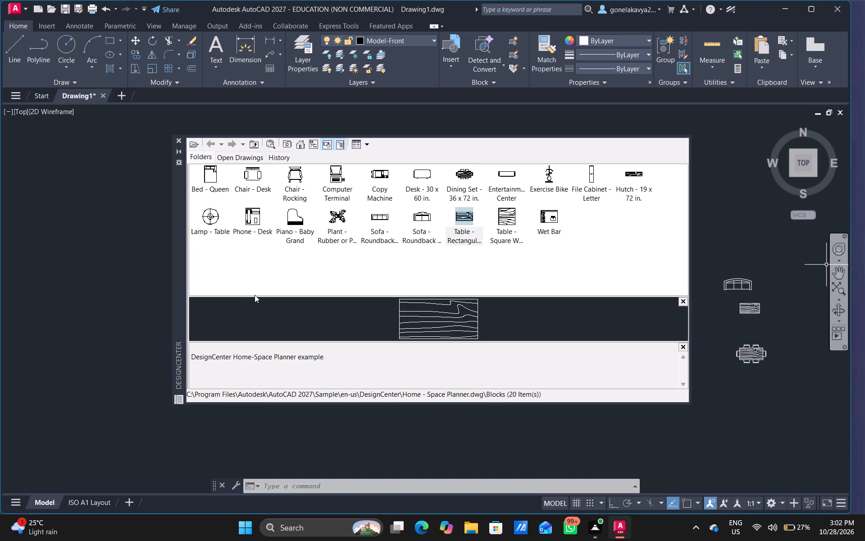
Insert the Bed - Queen block above the sofa and the Lamp - Table block beside the bed's upper-left corner.
left_click_drag(203, 178, 203, 177)
left_click_drag(203, 177, 724, 238)
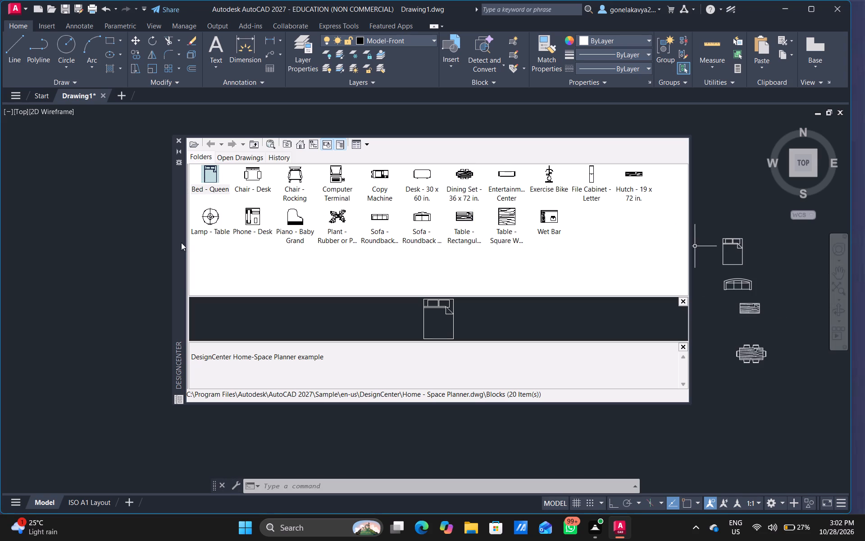
left_click_drag(211, 219, 739, 242)
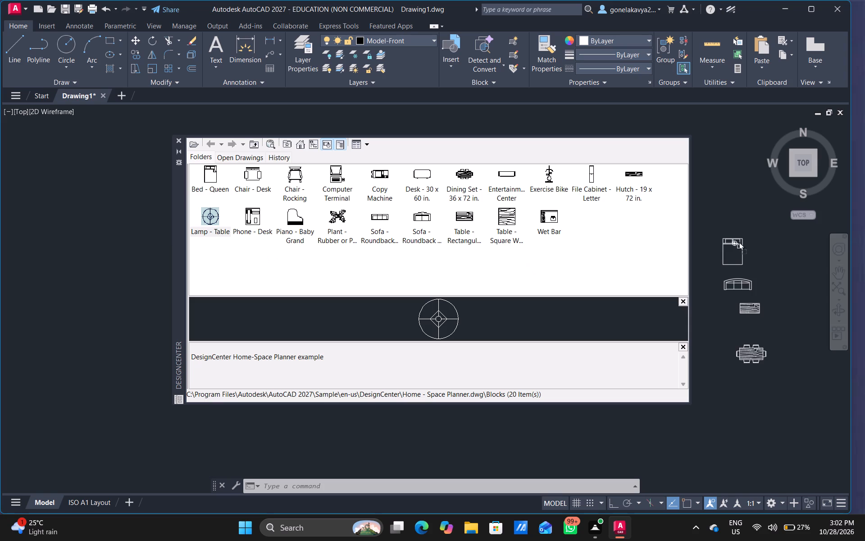
left_click_drag(739, 242, 717, 243)
From the DesignCenter sample House Designer.dwg, insert the Toilet - top block above the bed and the Sink - Oval top block beside it.
left_click(299, 147)
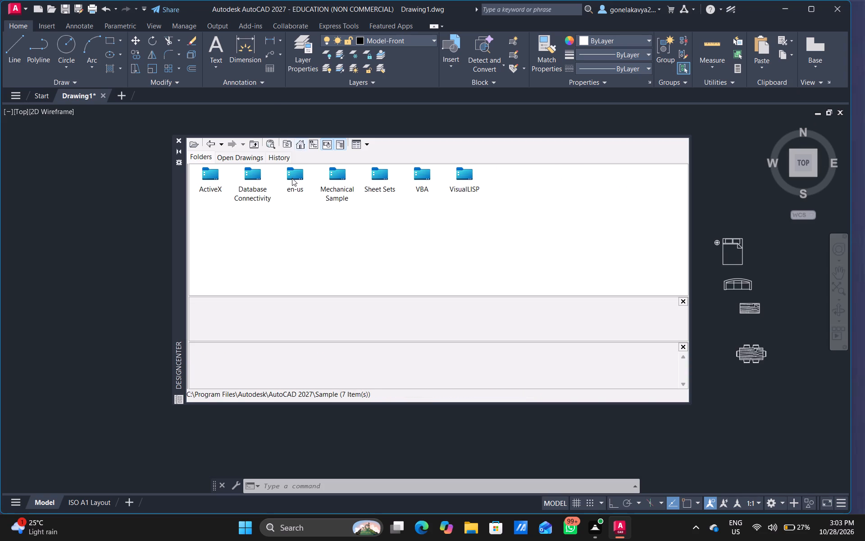
double_click(292, 176)
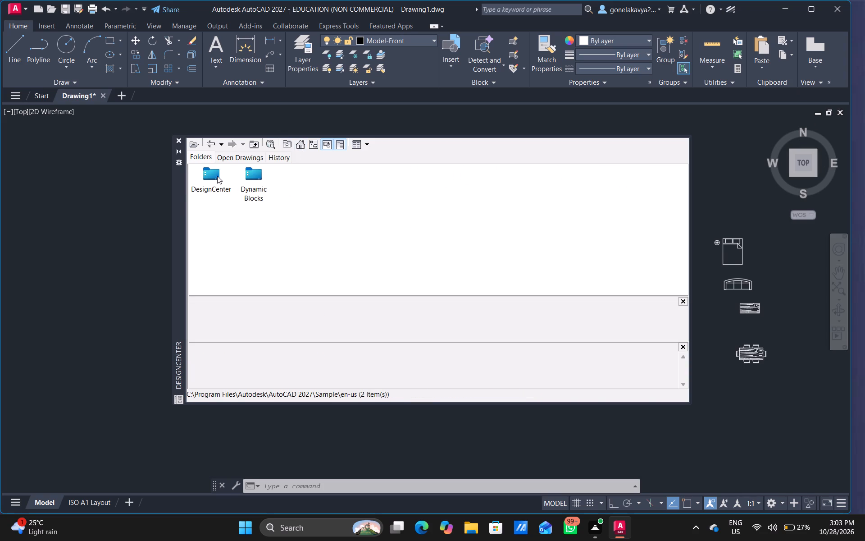
double_click(217, 176)
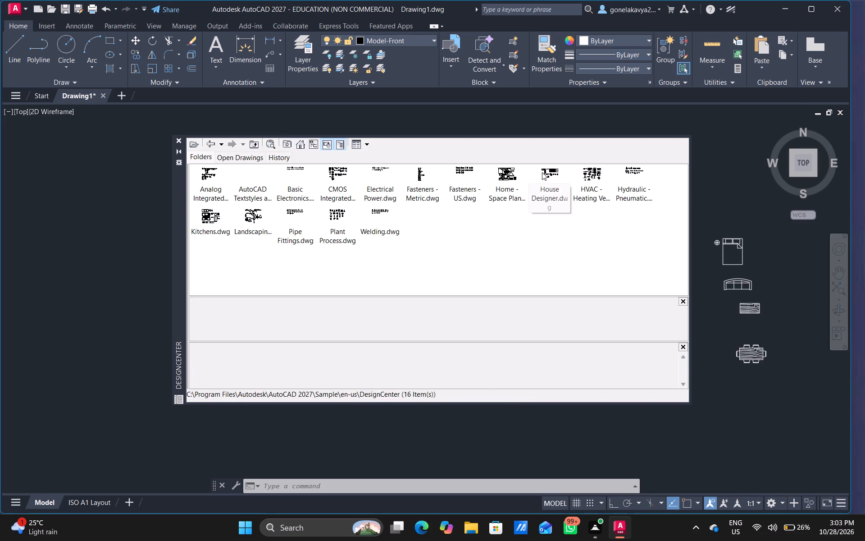
double_click(538, 172)
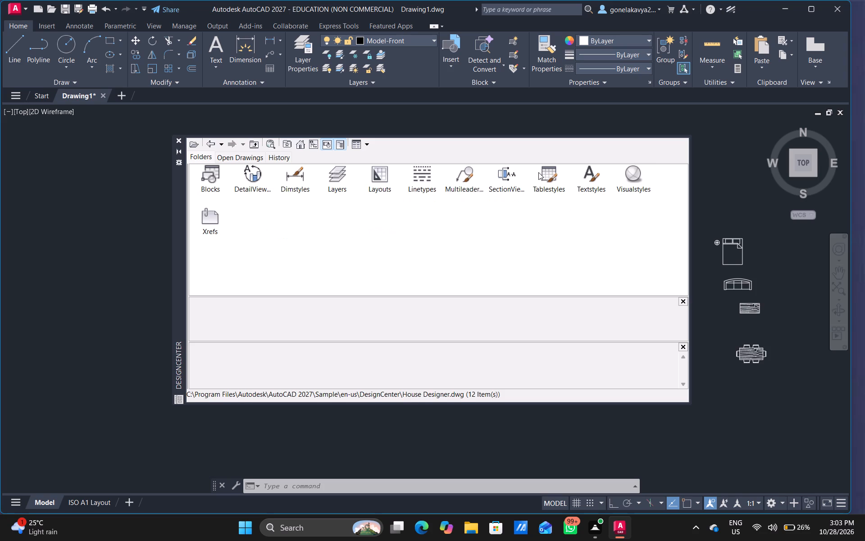
double_click(201, 175)
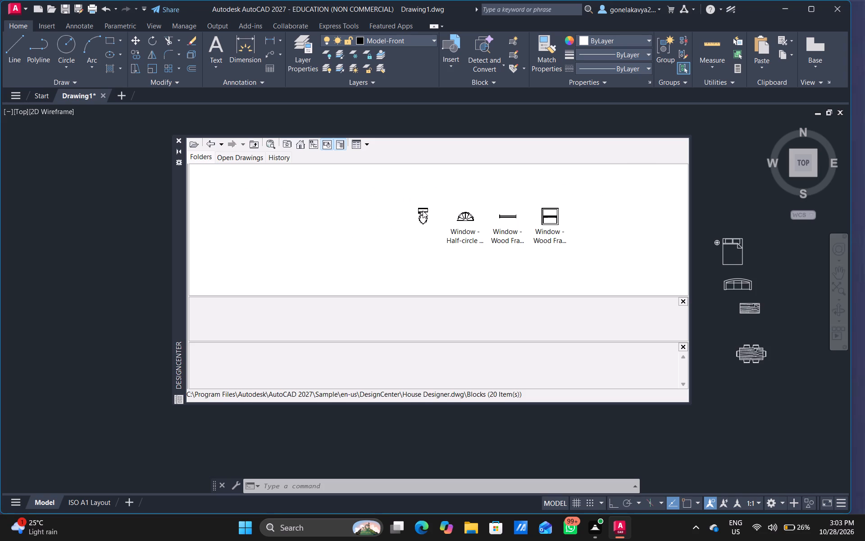
left_click_drag(424, 211, 720, 208)
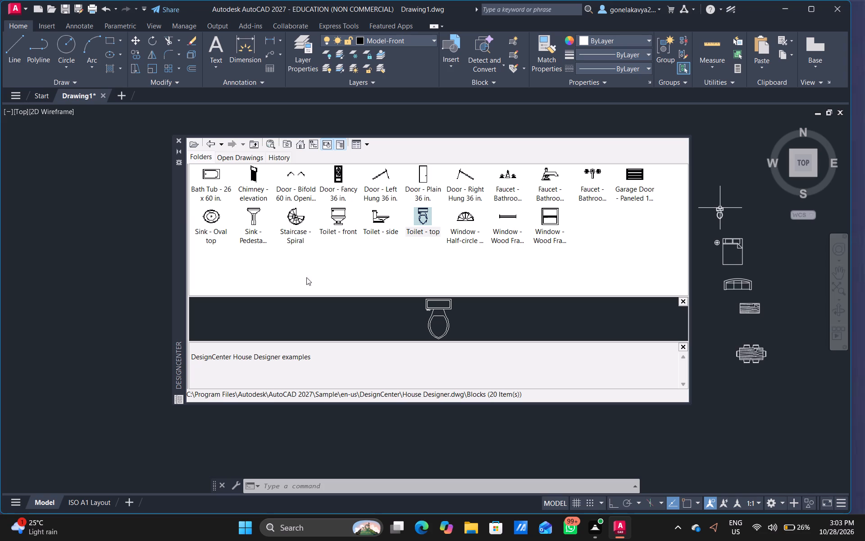
left_click_drag(202, 219, 470, 243)
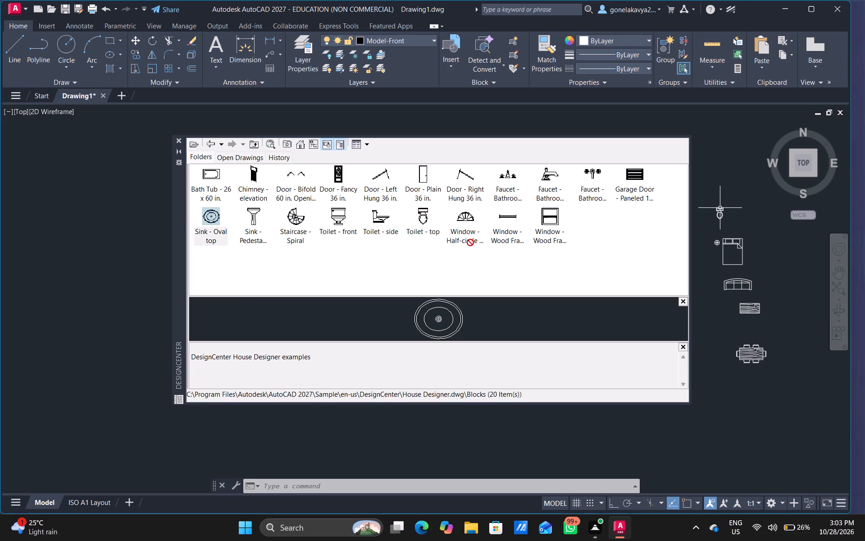
left_click_drag(470, 243, 703, 221)
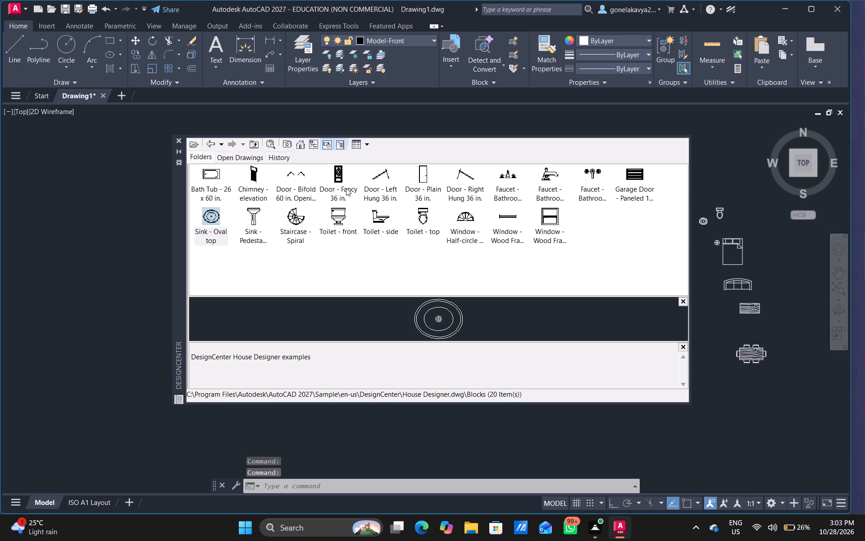
From Kitchens.dwg, insert the Range-Oven - 30 in top and Sink-double - 36 in top blocks left of the dining set, then close DesignCenter.
left_click(214, 147)
left_click(213, 147)
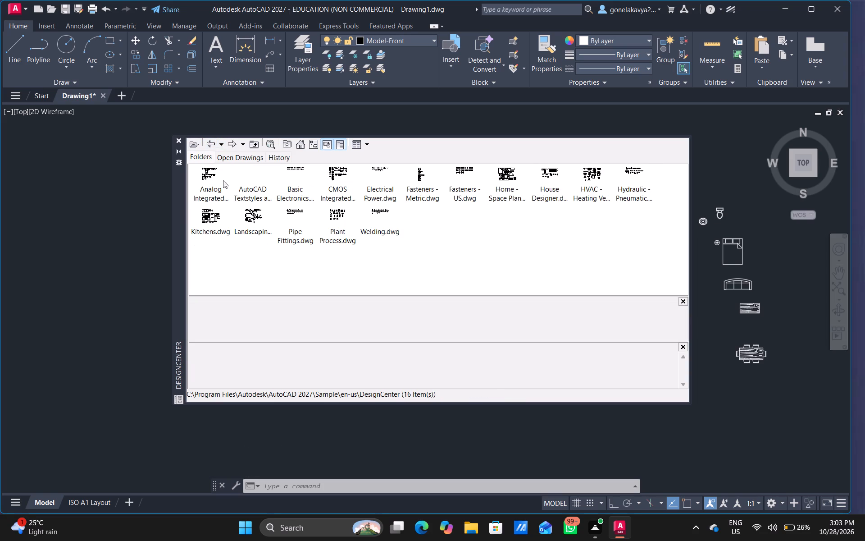
double_click(223, 220)
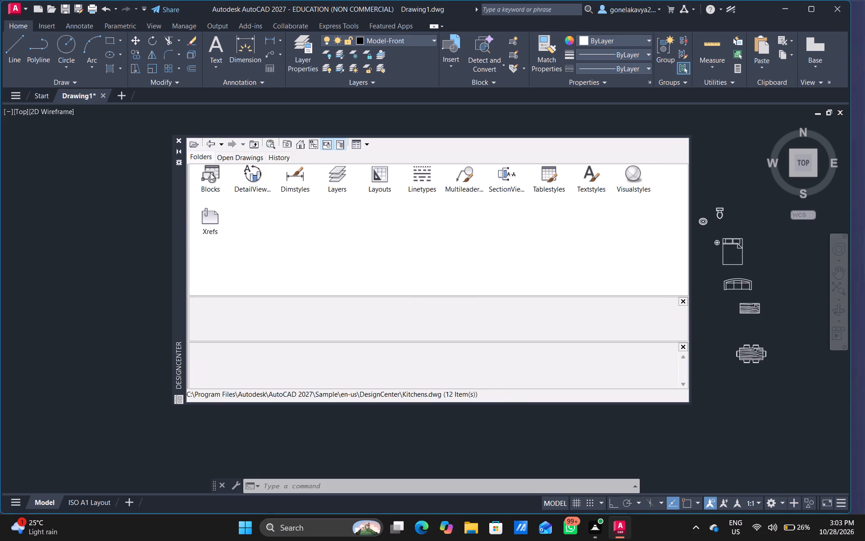
double_click(210, 172)
left_click_drag(296, 224, 700, 317)
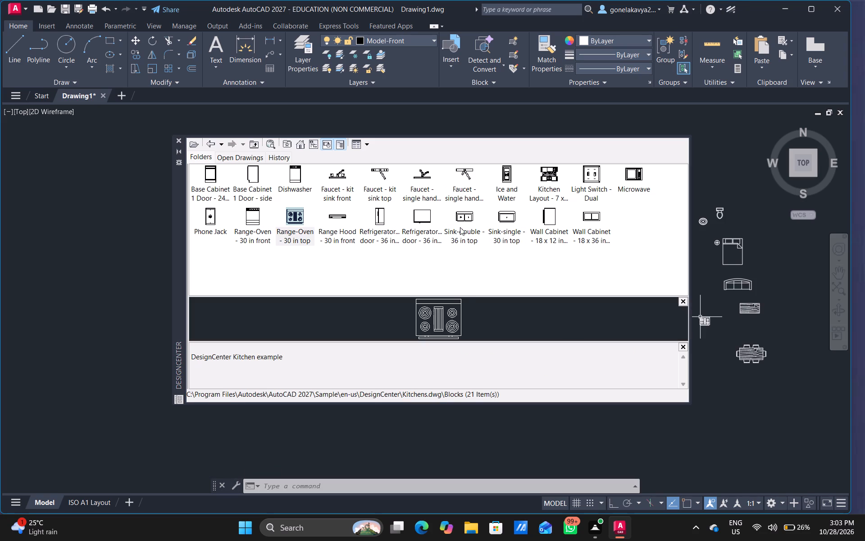
left_click_drag(460, 226, 710, 339)
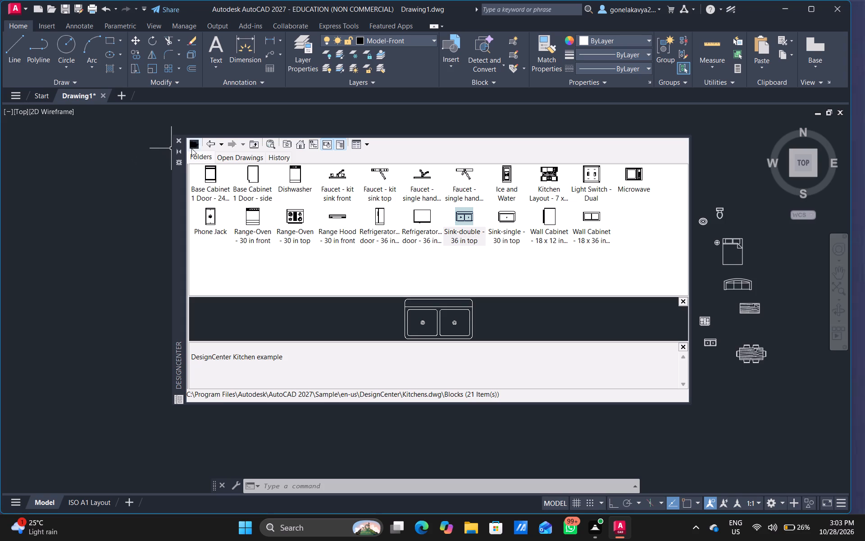
left_click(177, 139)
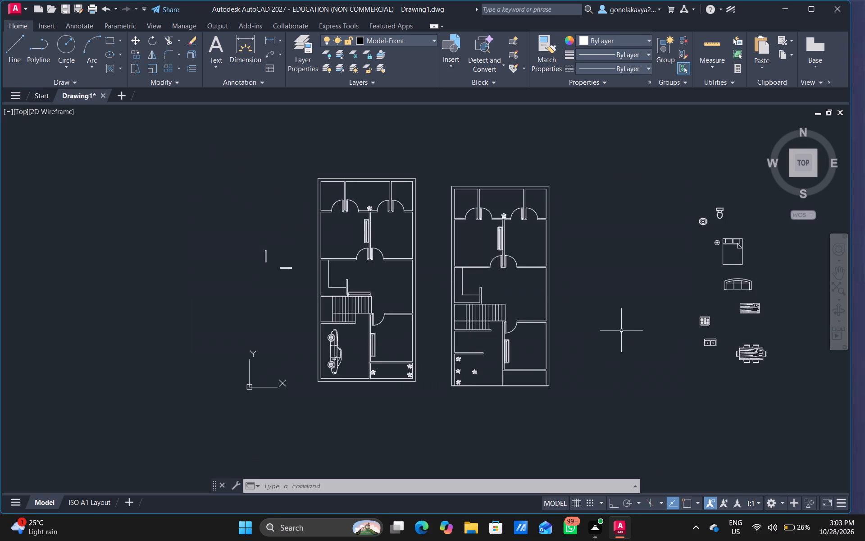
Copy the table lamp beside the queen bed across to the opposite side of the headboard.
middle_click_drag(622, 330, 469, 293)
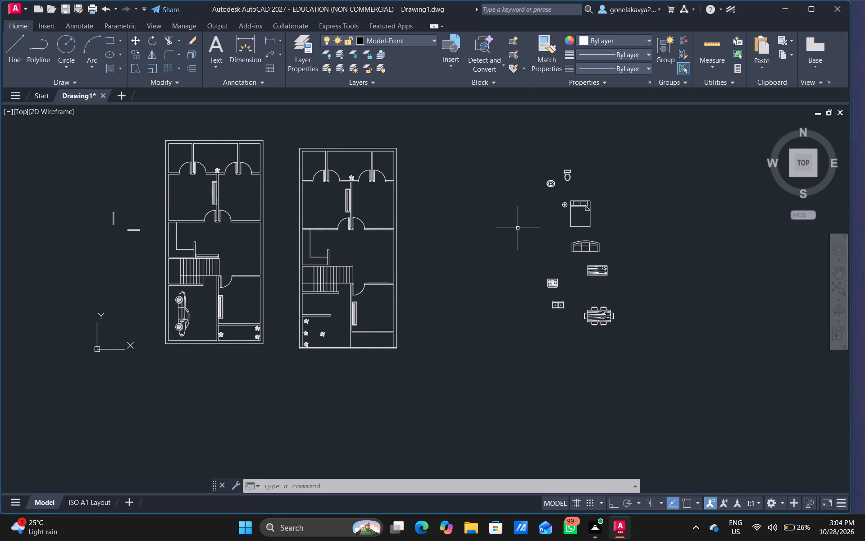
scroll(567, 215, "up", 3)
middle_click_drag(596, 215, 453, 268)
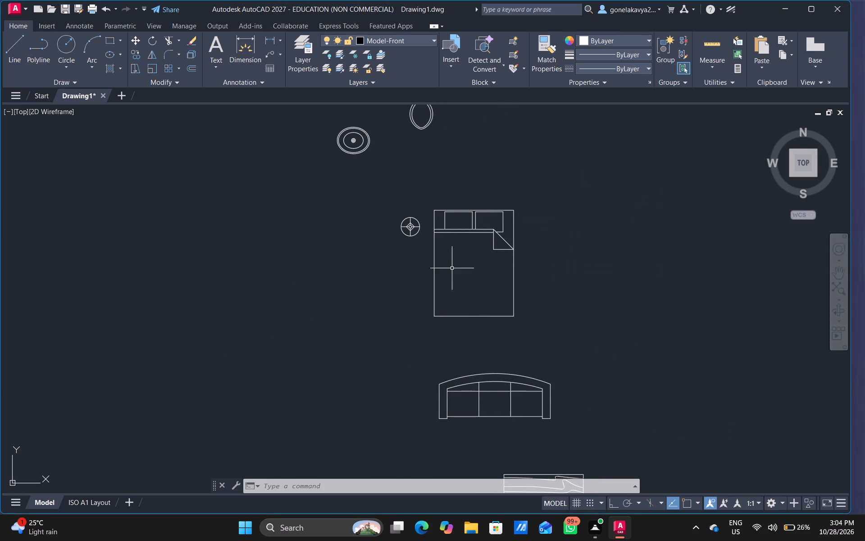
left_click(414, 225)
right_click(414, 226)
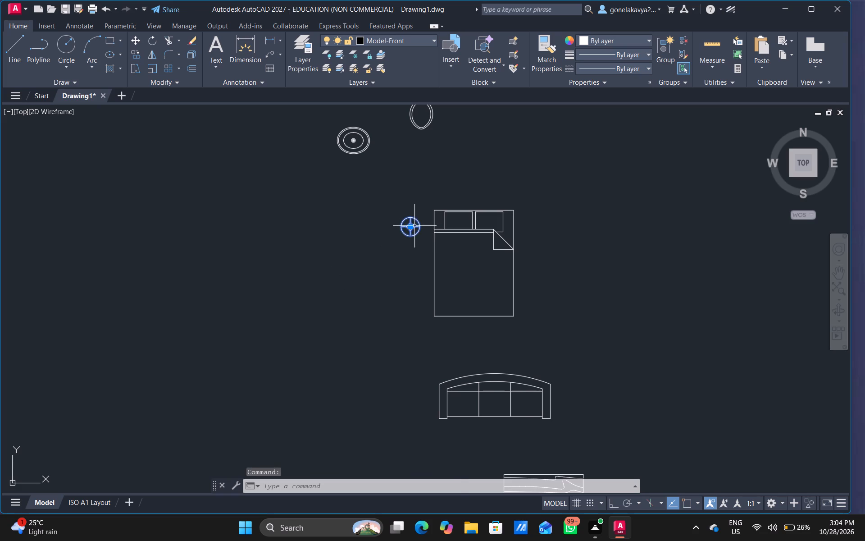
left_click(471, 335)
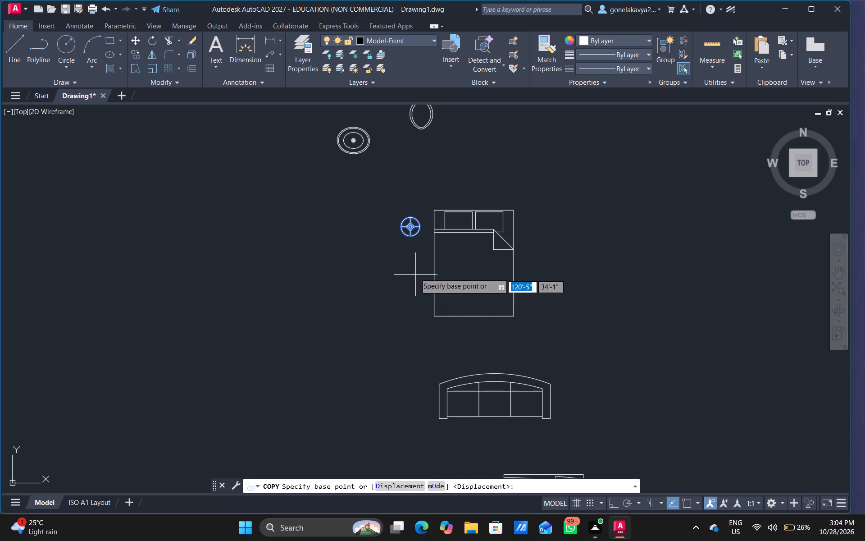
left_click(405, 231)
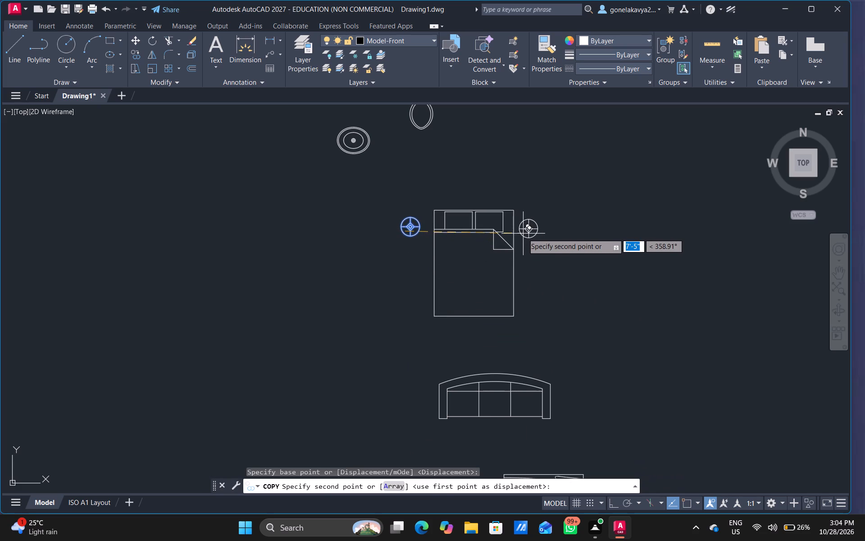
left_click(527, 231)
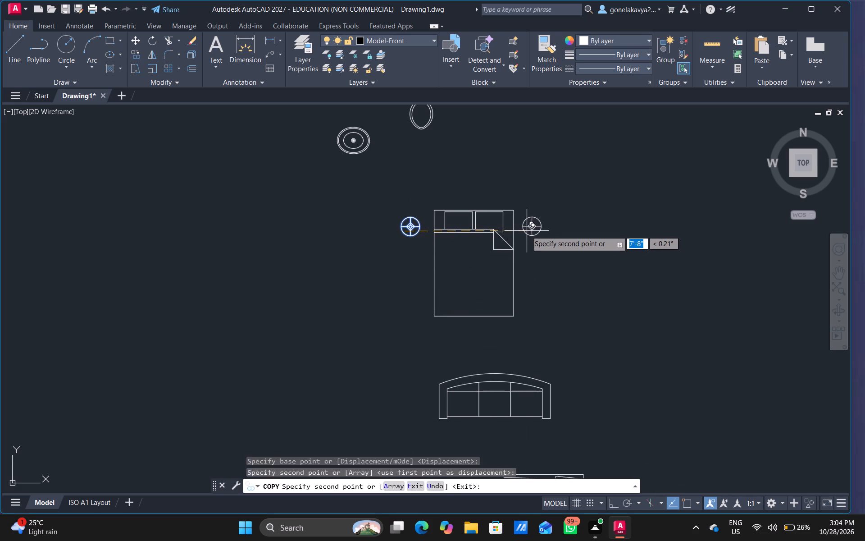
key("Escape")
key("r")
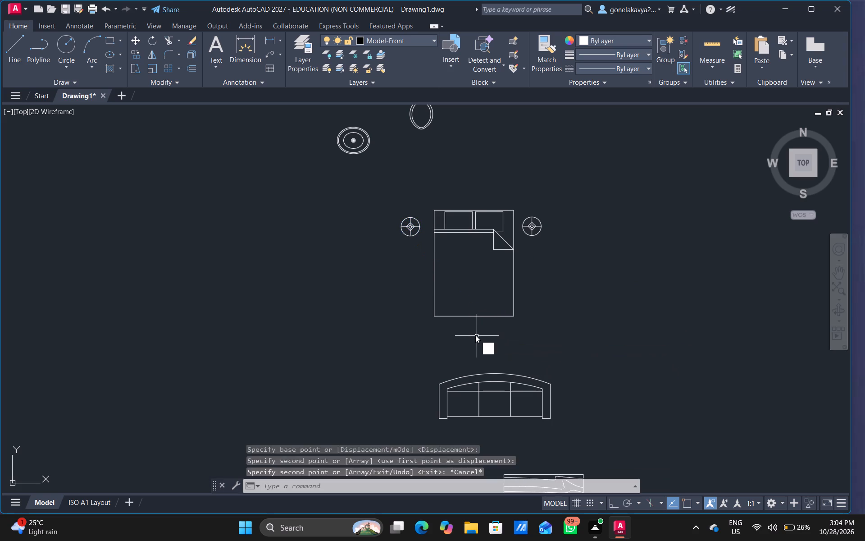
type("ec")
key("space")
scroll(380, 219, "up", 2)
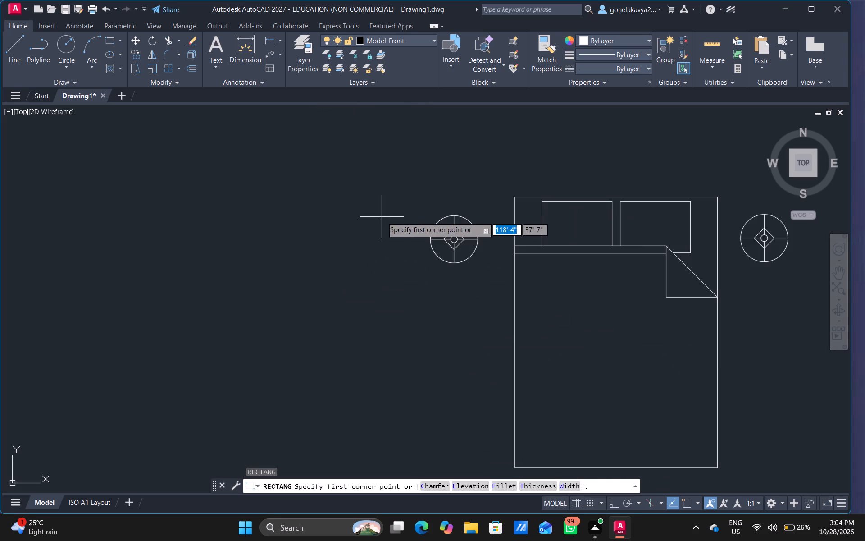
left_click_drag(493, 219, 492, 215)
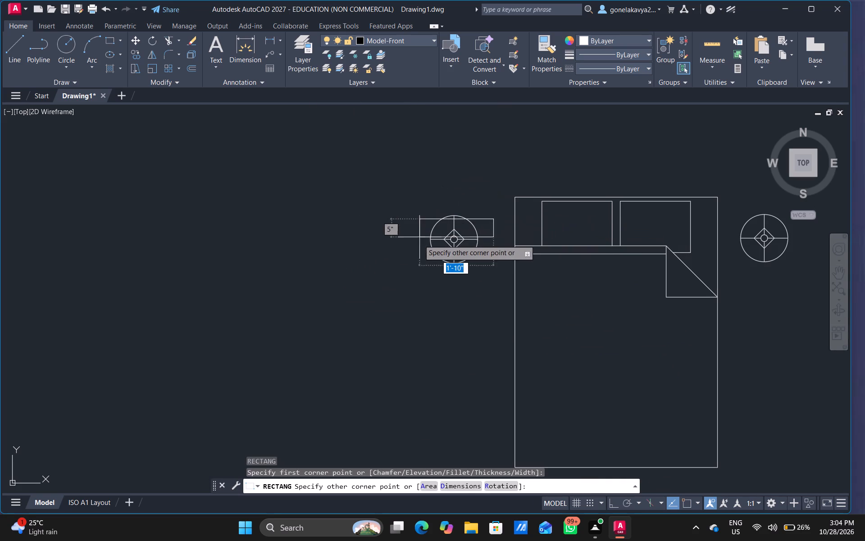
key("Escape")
Move the lamps flanking the bed closer to the headboard, the left one by about 6" and the right one by about 4".
left_click(455, 244)
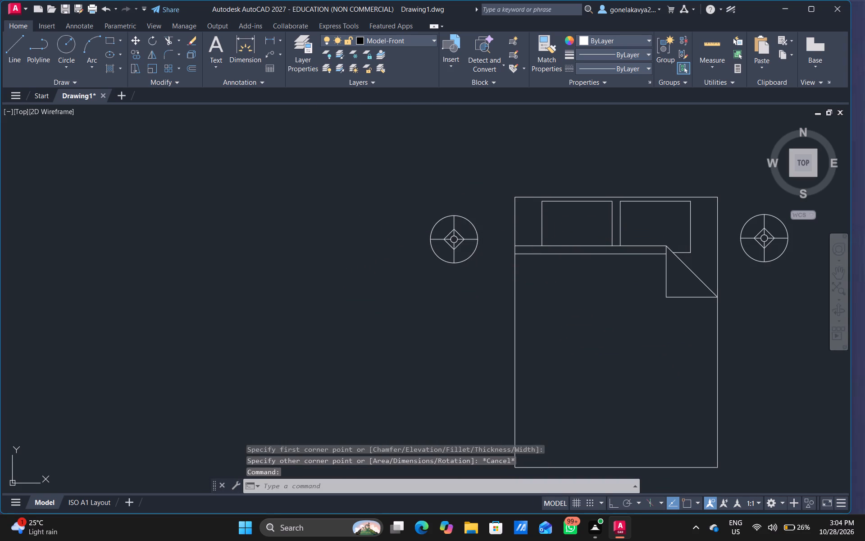
right_click(455, 244)
left_click(511, 320)
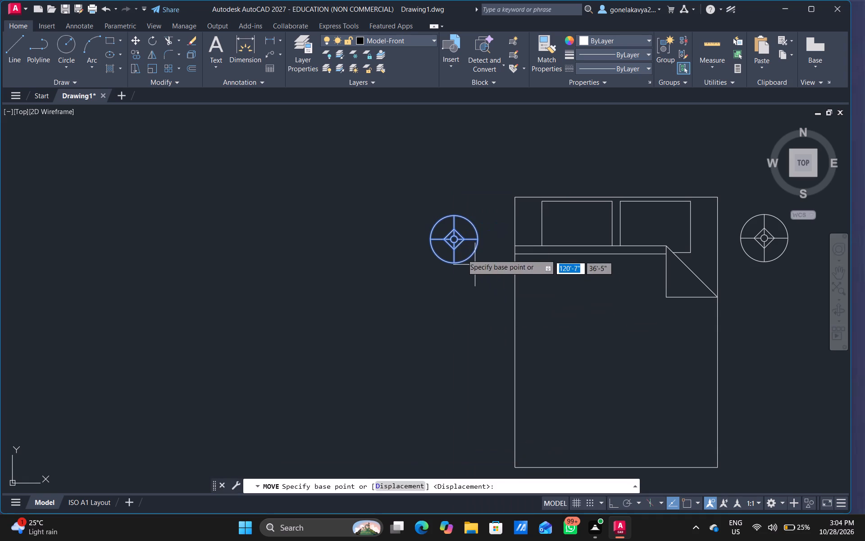
left_click(460, 252)
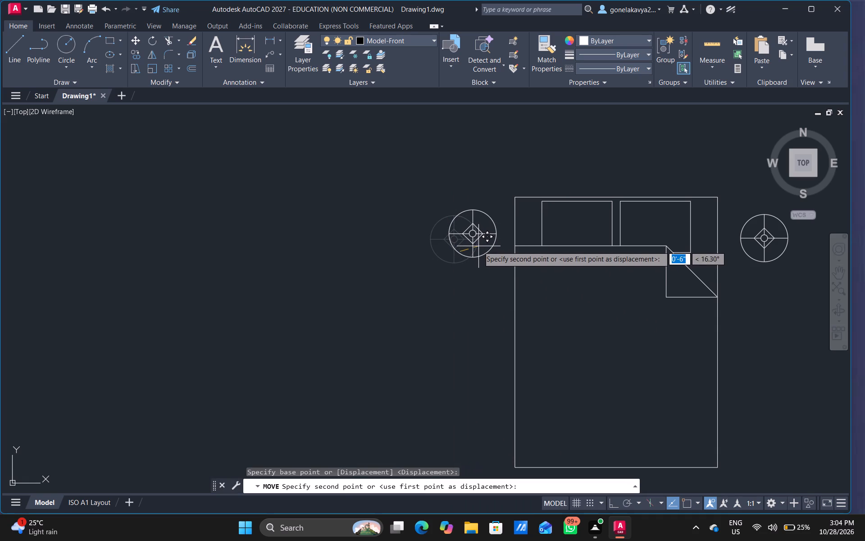
left_click(478, 244)
middle_click_drag(629, 268, 605, 268)
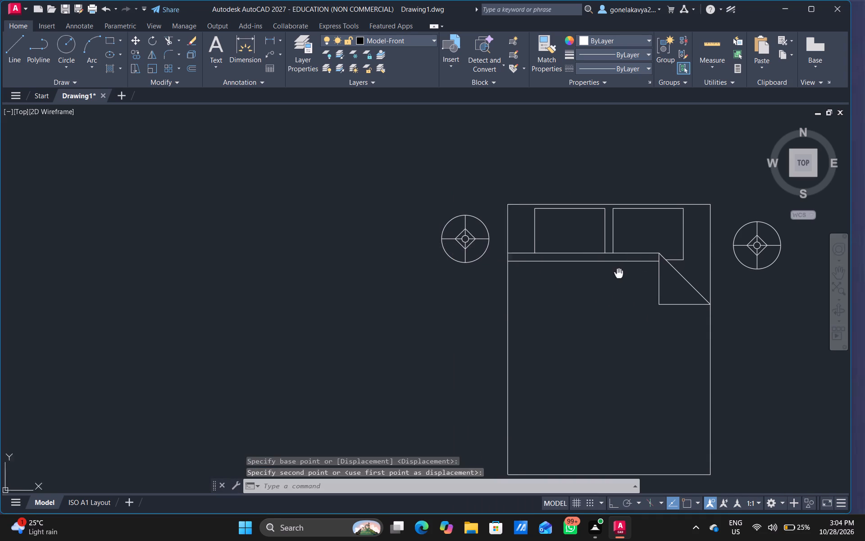
middle_click_drag(605, 268, 472, 257)
left_click(622, 229)
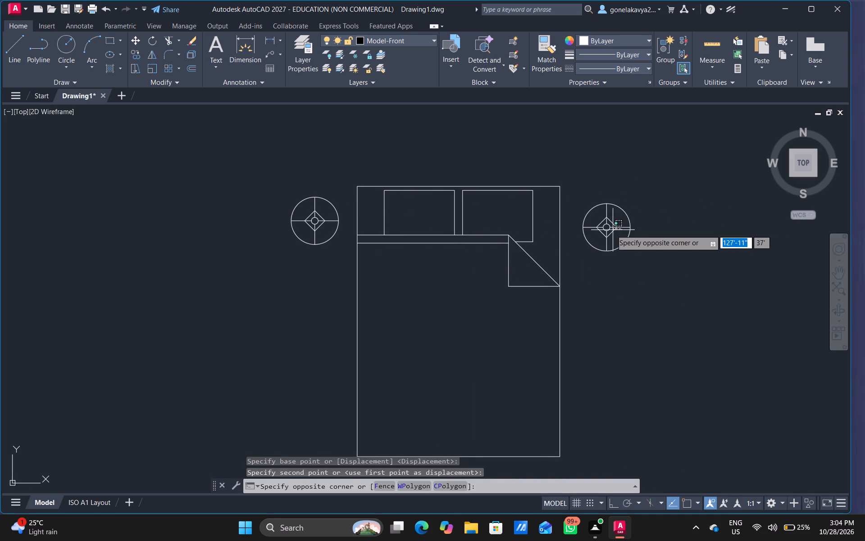
left_click(610, 229)
right_click(610, 228)
left_click(659, 319)
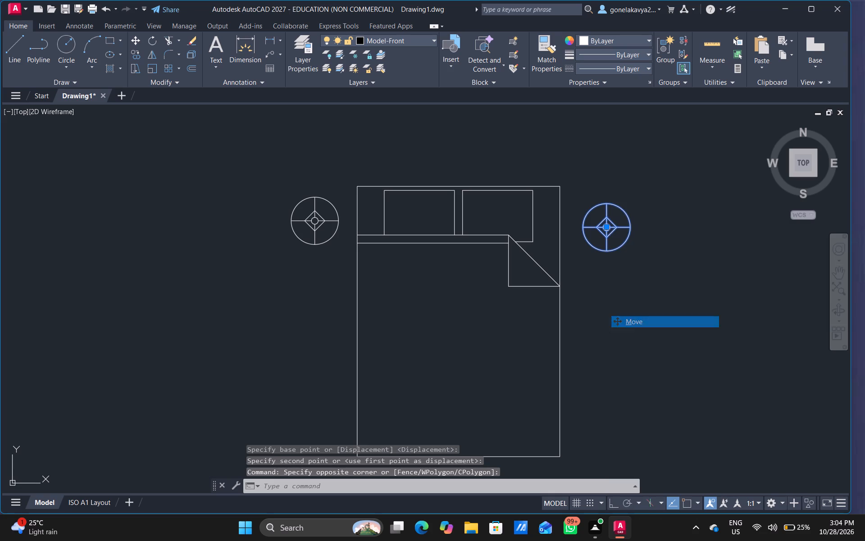
left_click(622, 265)
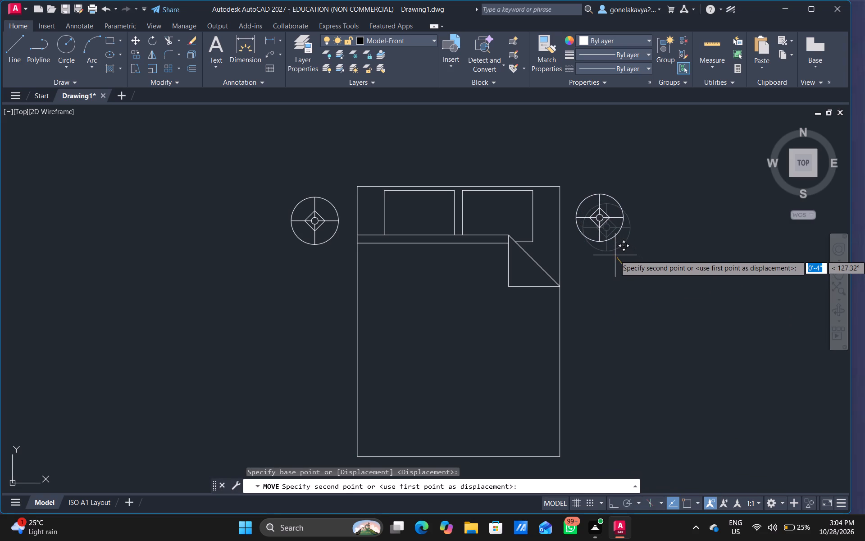
left_click(614, 255)
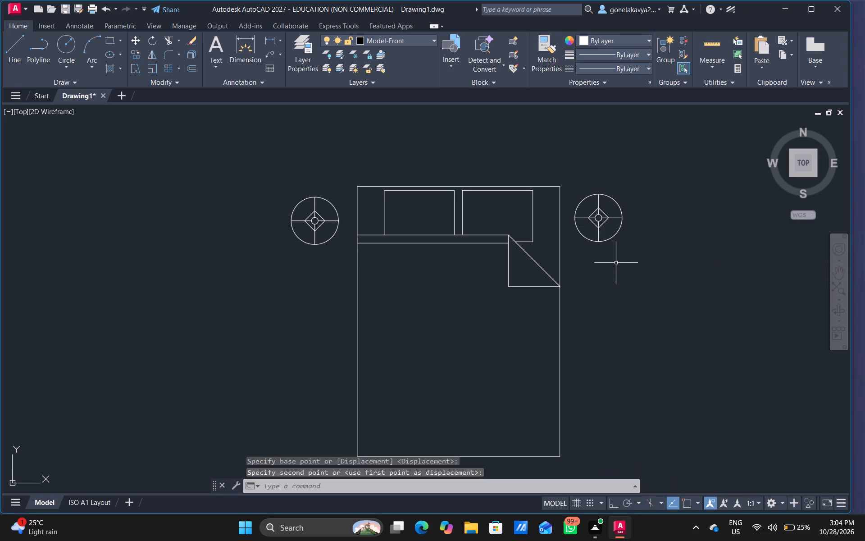
Draw bedside-table rectangles around the two lamps, about 1'-8" x 1'-6" on the left and 1'-8" x 1'-7" on the right.
type("rec")
key("space")
middle_click_drag(328, 209, 392, 232)
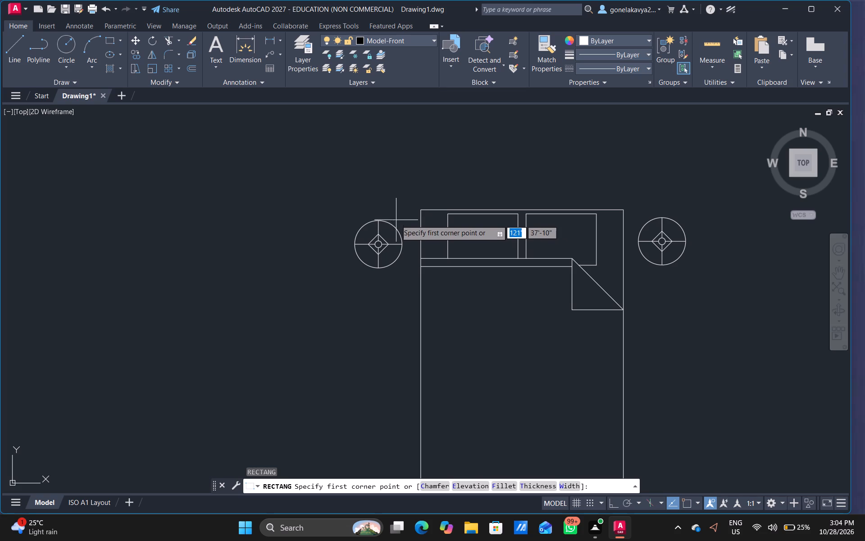
left_click(413, 212)
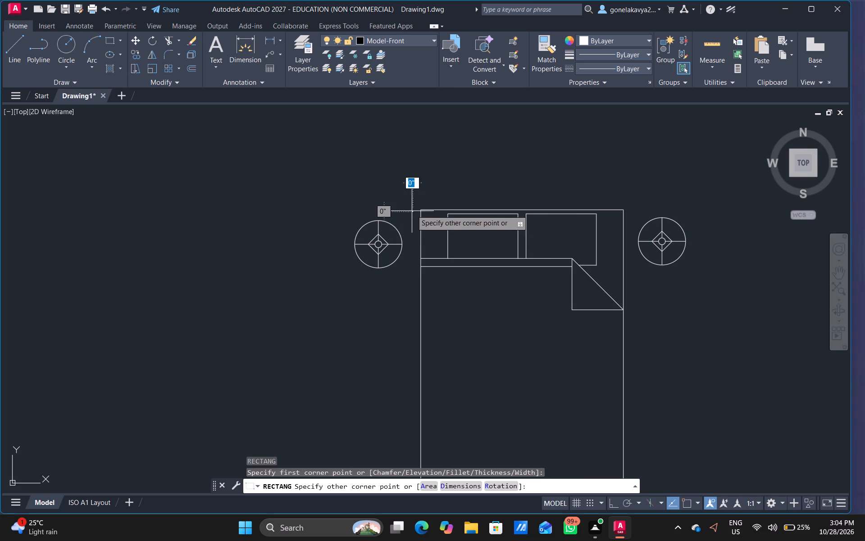
left_click(346, 276)
key("space")
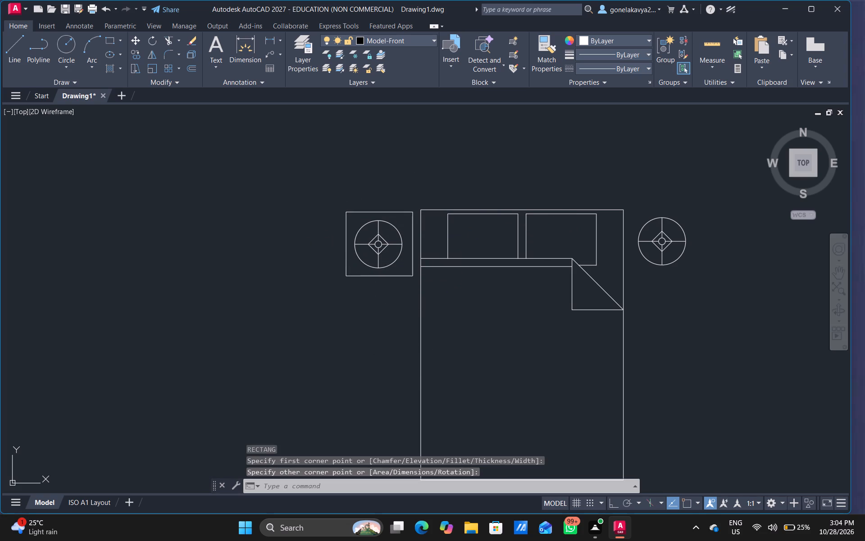
left_click(628, 211)
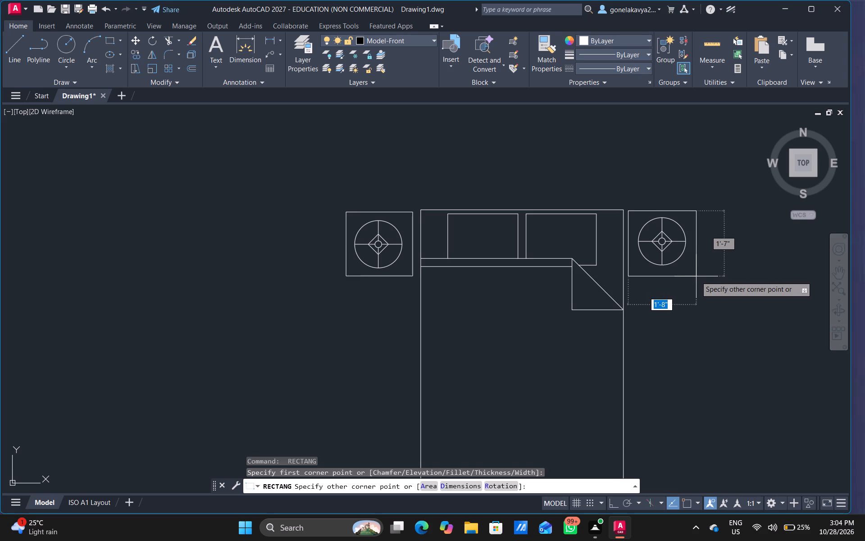
left_click(696, 276)
Copy the queen bed with both lamps and bedside tables into the empty space to the right of the original set.
scroll(674, 329, "down", 2)
middle_click_drag(672, 329, 558, 289)
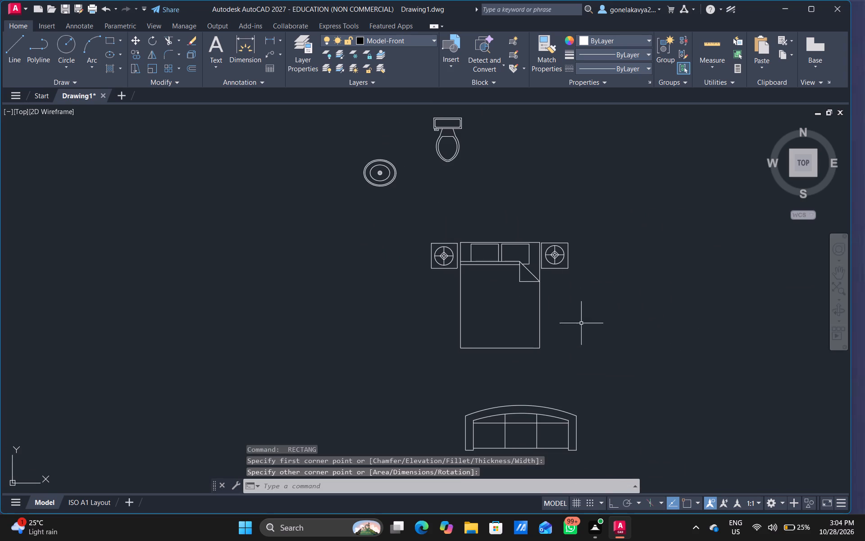
left_click_drag(596, 347, 441, 378)
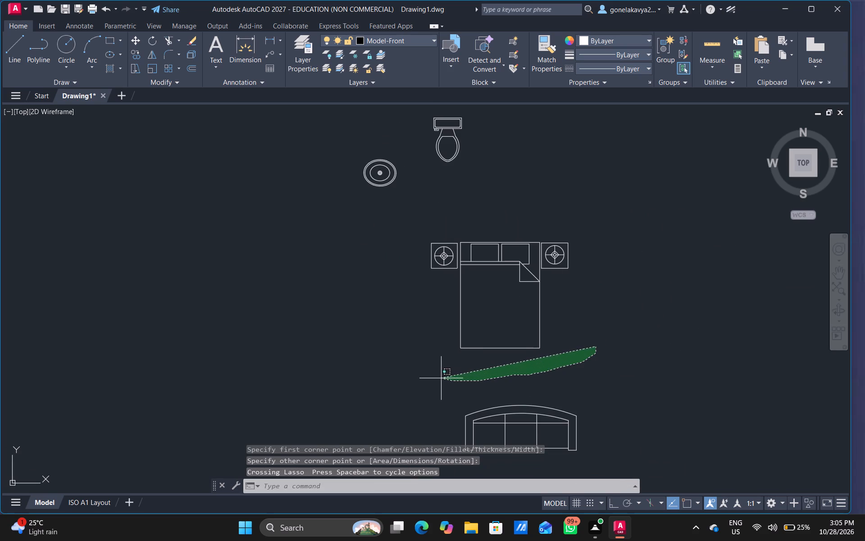
left_click_drag(441, 378, 433, 380)
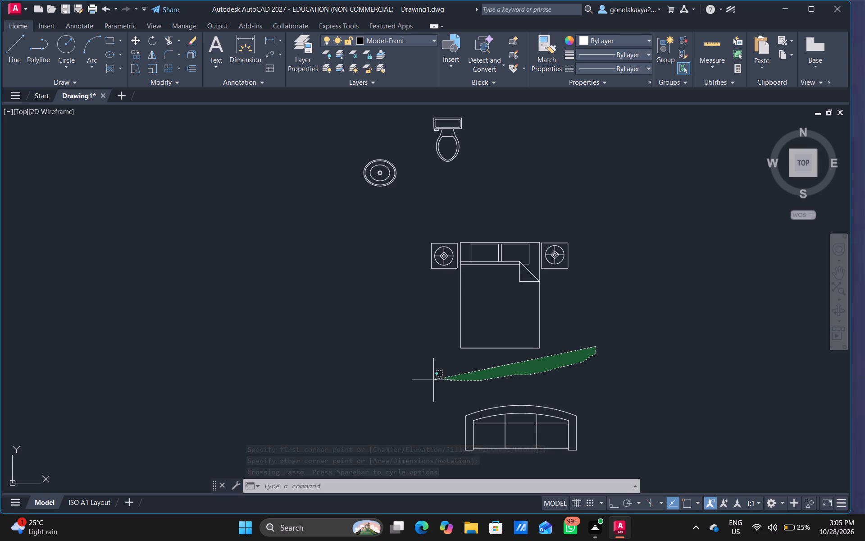
left_click_drag(433, 380, 576, 208)
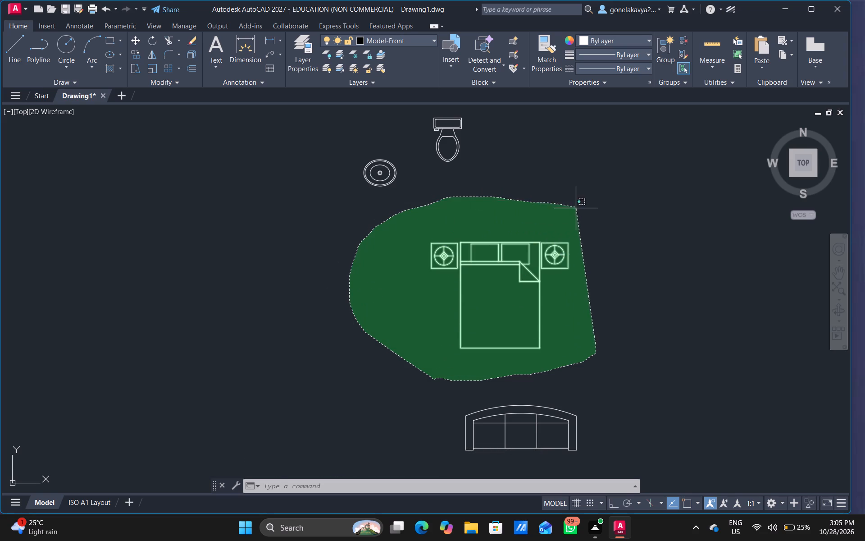
right_click(579, 218)
left_click(625, 305)
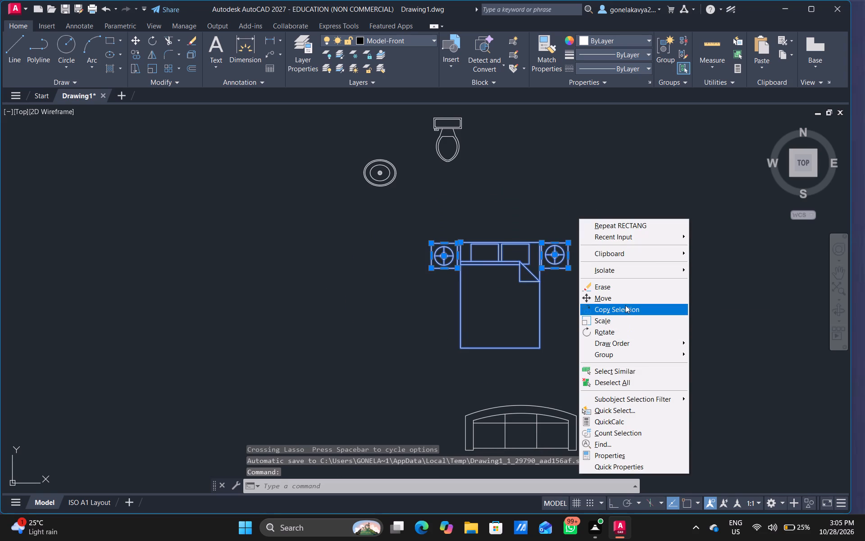
left_click(572, 354)
scroll(685, 358, "down", 2)
middle_click_drag(685, 358, 445, 269)
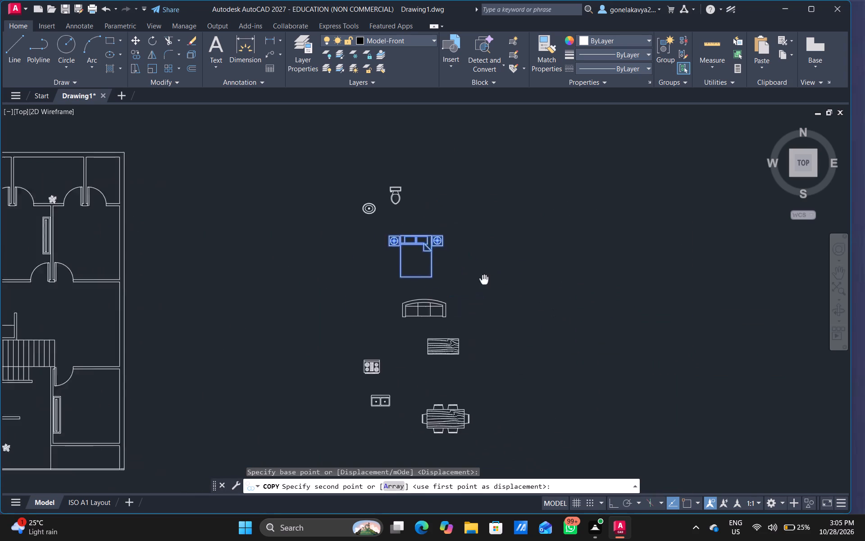
middle_click_drag(445, 269, 393, 261)
left_click(521, 261)
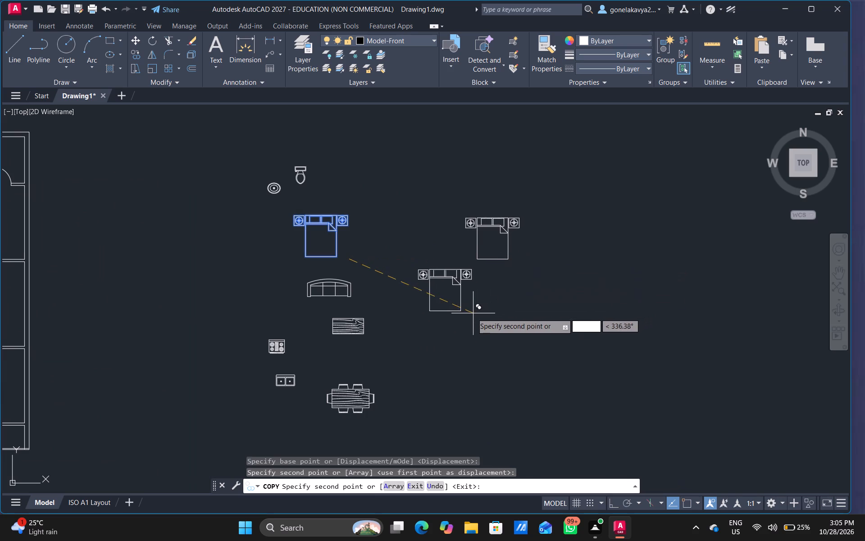
key("Escape")
Rotate the copied bed set 270° with Ortho on, so its headboard faces right.
left_click_drag(533, 266, 455, 165)
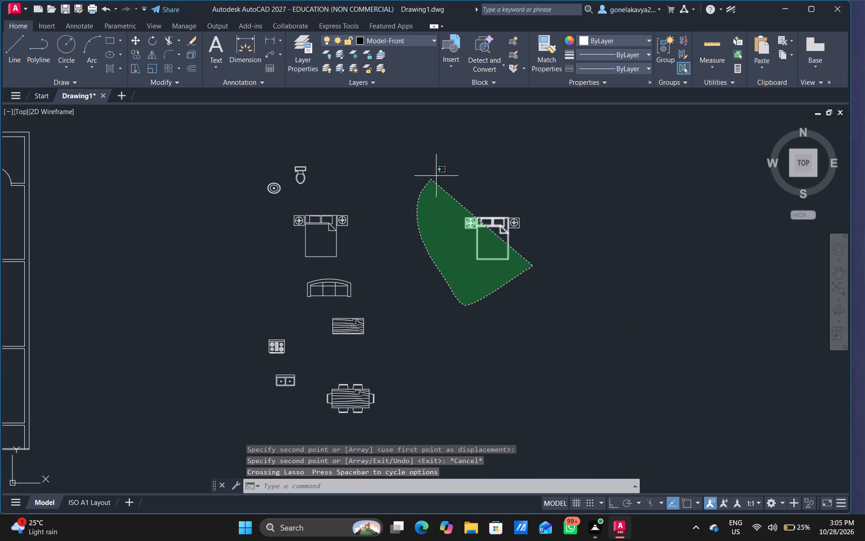
left_click_drag(455, 165, 555, 224)
right_click(551, 255)
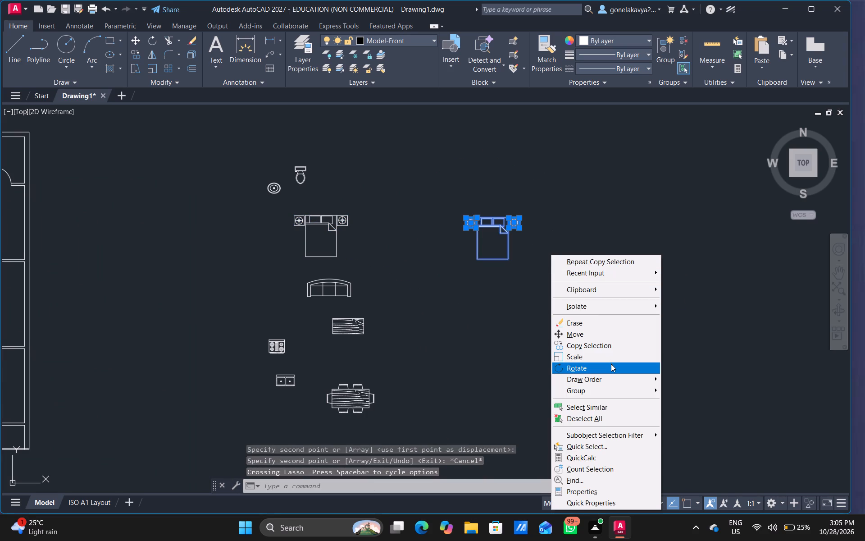
left_click(611, 364)
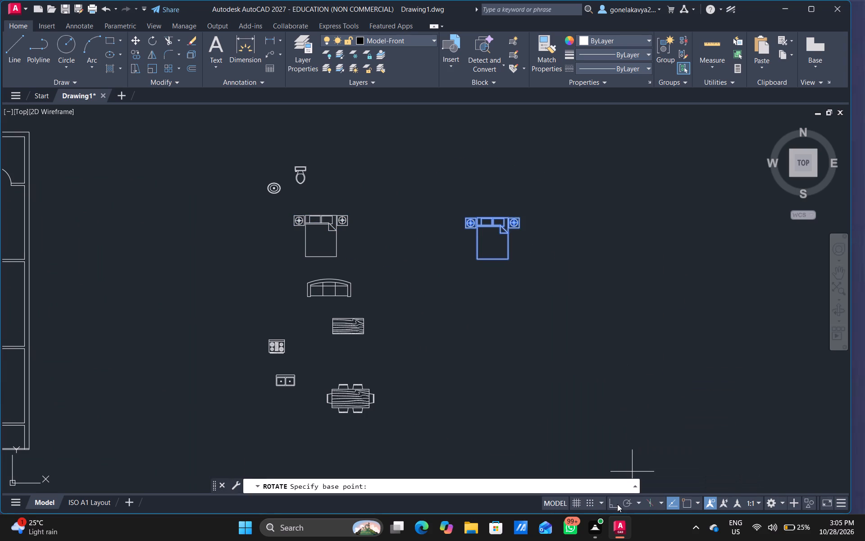
left_click(617, 504)
left_click(540, 264)
left_click(531, 280)
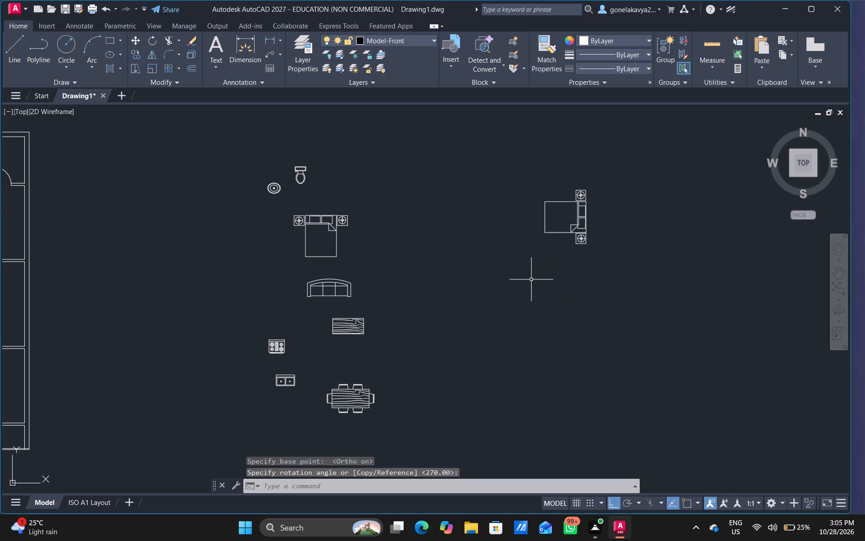
Rotate the original queen bed set with its lamps and bedside tables a quarter turn with Ortho on, so its headboard faces left.
middle_click_drag(378, 238, 542, 245)
scroll(497, 259, "up", 2)
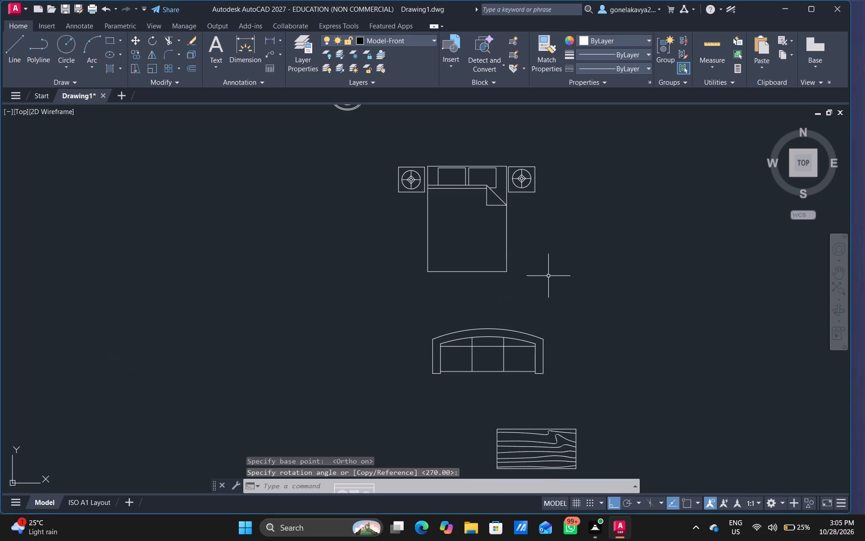
left_click_drag(546, 275, 585, 152)
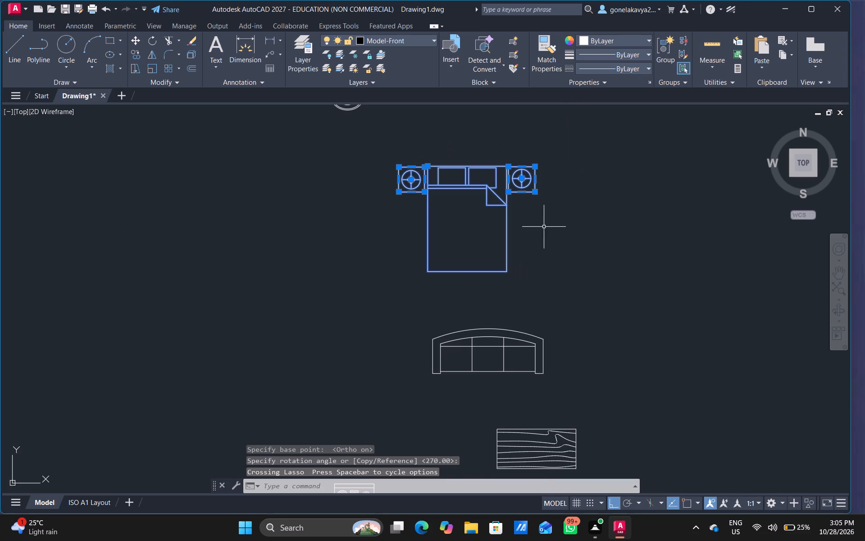
right_click(544, 227)
left_click(596, 340)
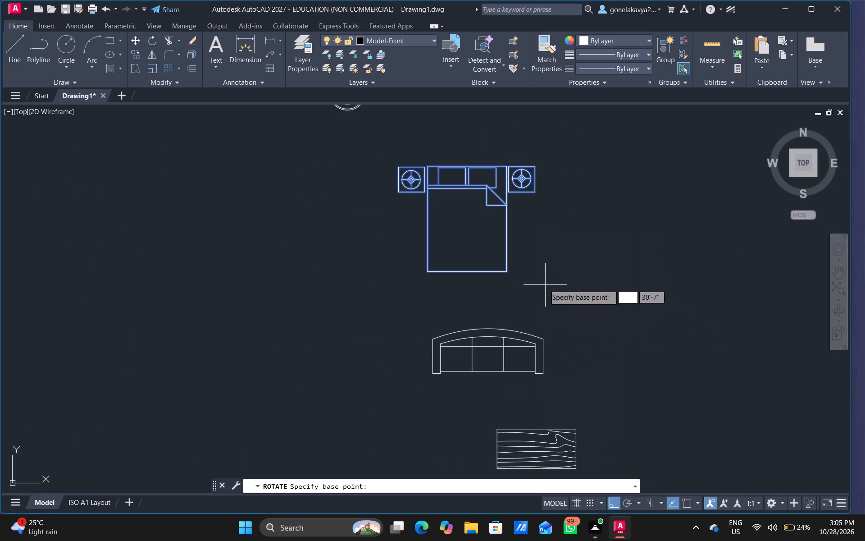
left_click(530, 280)
left_click(554, 244)
Move the sofa horizontally into the empty space to the right of the rotated bed set, clear of the bed.
middle_click_drag(555, 284, 497, 170)
left_click(481, 232)
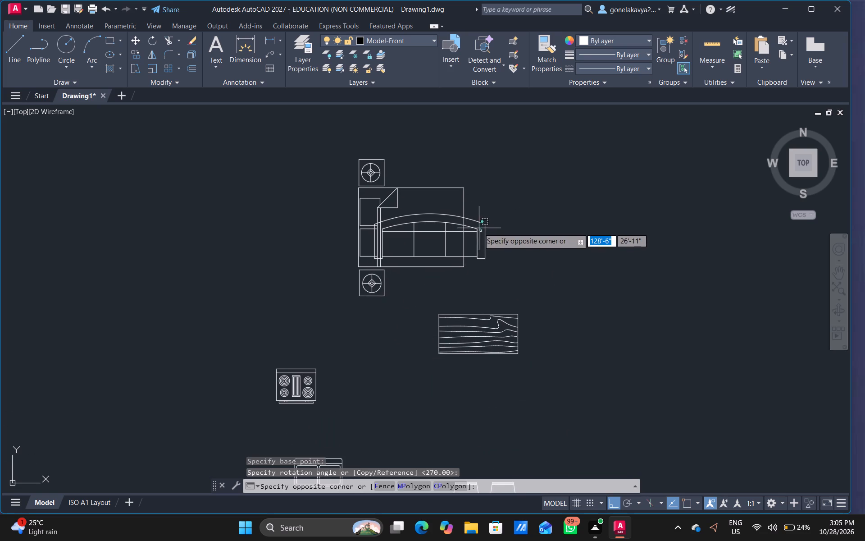
left_click(478, 228)
left_click(475, 228)
right_click(475, 228)
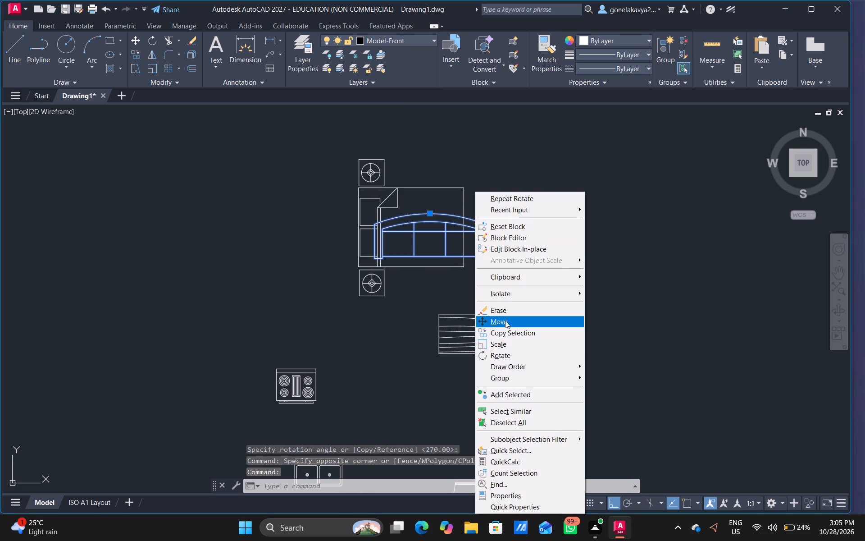
left_click(503, 321)
left_click_drag(497, 253, 499, 259)
left_click(682, 424)
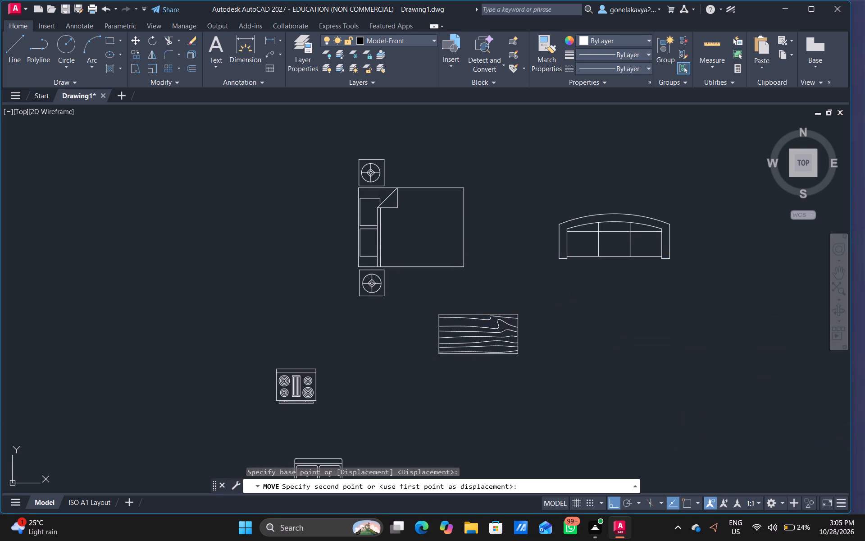
Copy the left-facing bed set, with Ortho off, against the left wall of the left plan's upper-left bedroom, facing the wardrobe.
scroll(524, 244, "down", 1)
middle_click_drag(497, 266, 510, 270)
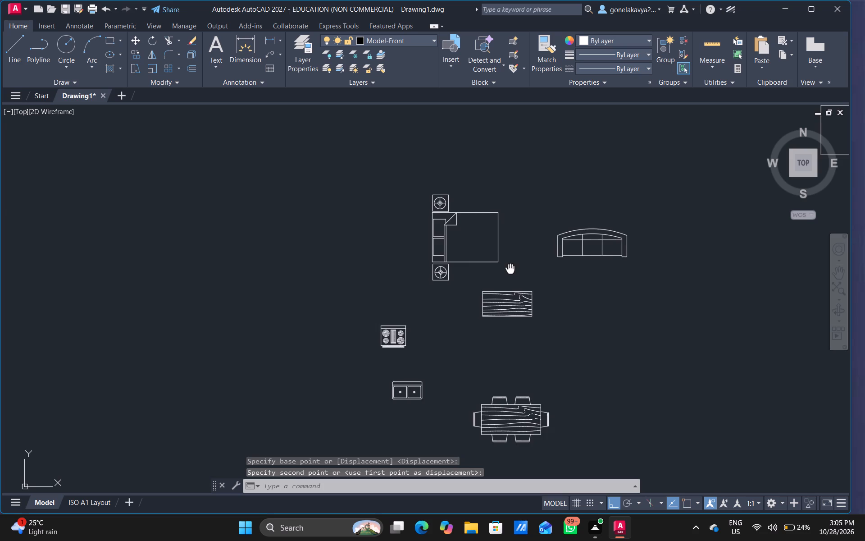
middle_click_drag(510, 270, 512, 270)
scroll(512, 270, "down", 1)
key("Escape")
scroll(492, 269, "up", 2)
left_click_drag(533, 277, 538, 285)
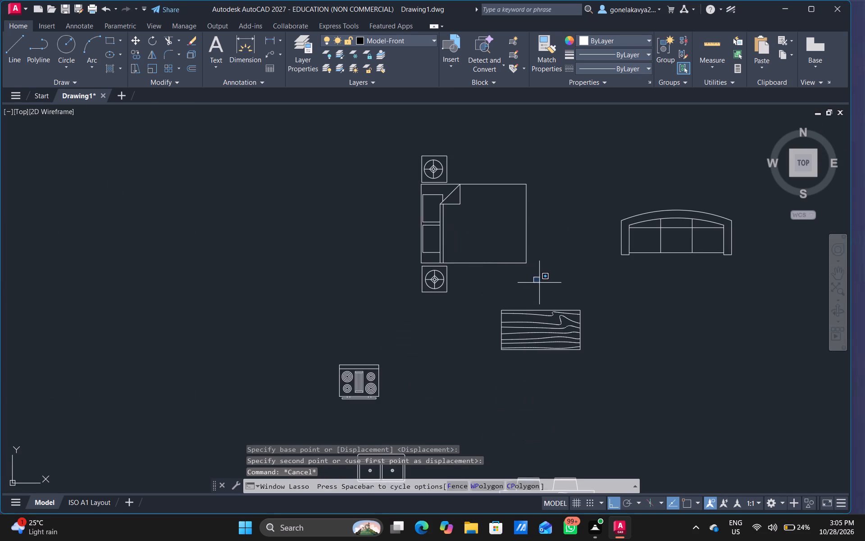
left_click_drag(538, 285, 541, 180)
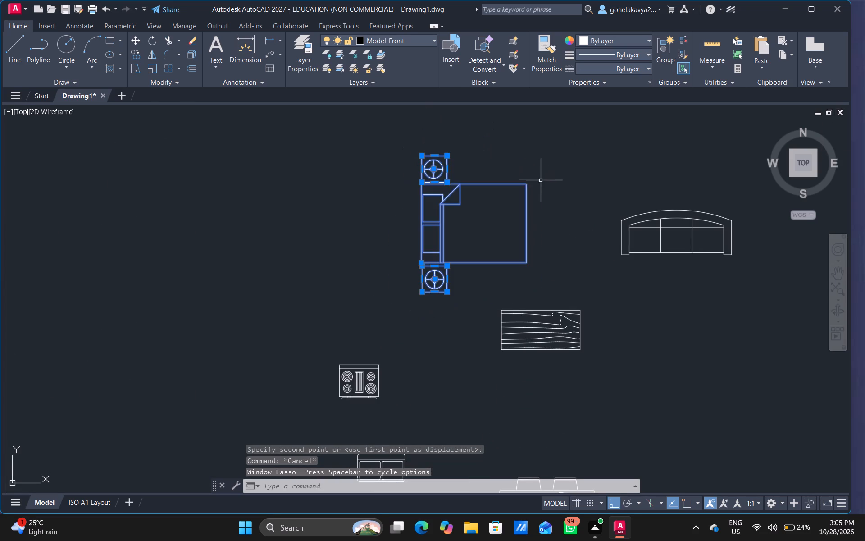
right_click(543, 181)
left_click_drag(579, 275, 583, 275)
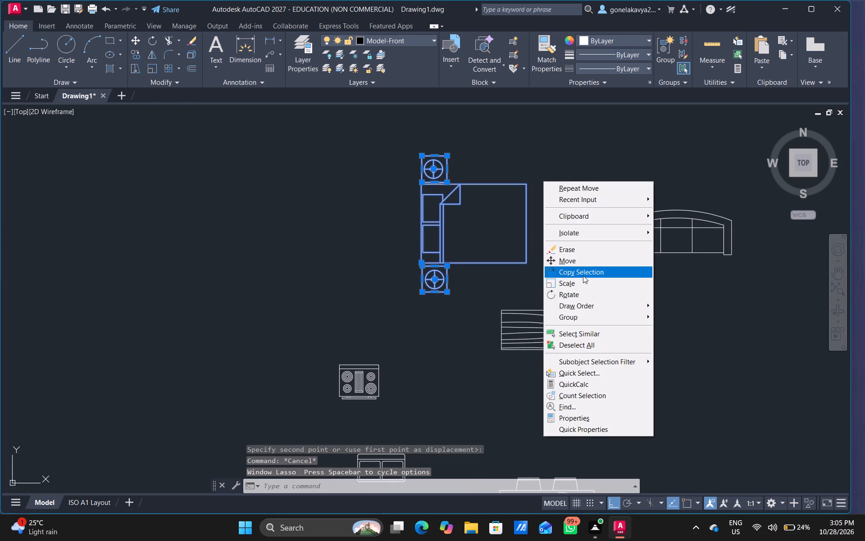
left_click_drag(583, 275, 586, 275)
left_click(528, 274)
scroll(389, 304, "down", 3)
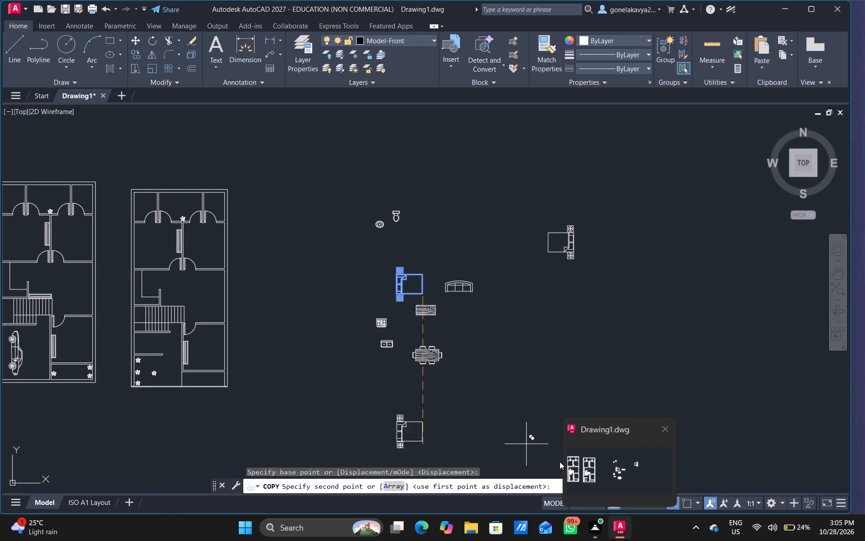
left_click(616, 505)
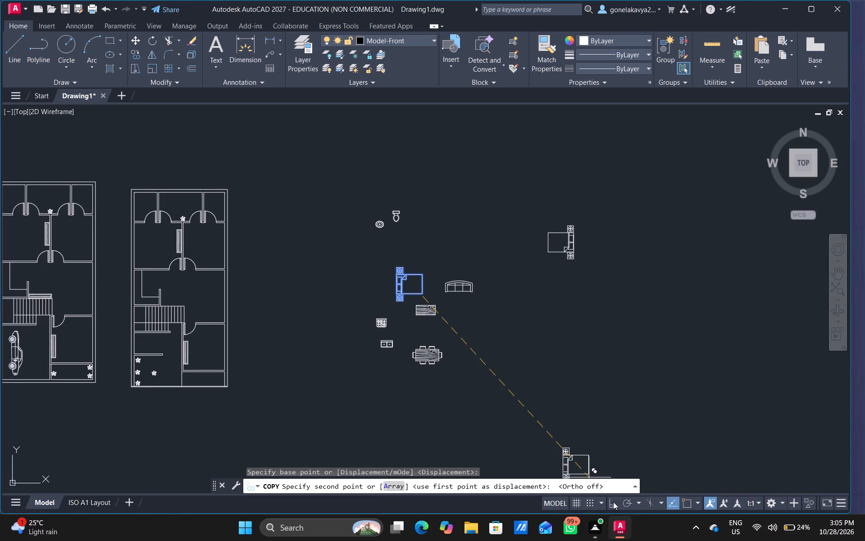
middle_click_drag(224, 299, 671, 307)
scroll(483, 251, "up", 1)
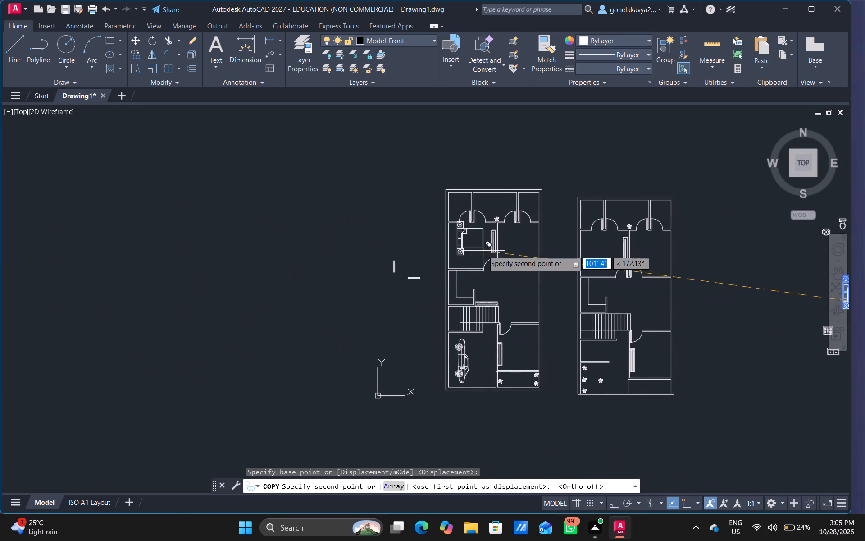
scroll(483, 251, "up", 2)
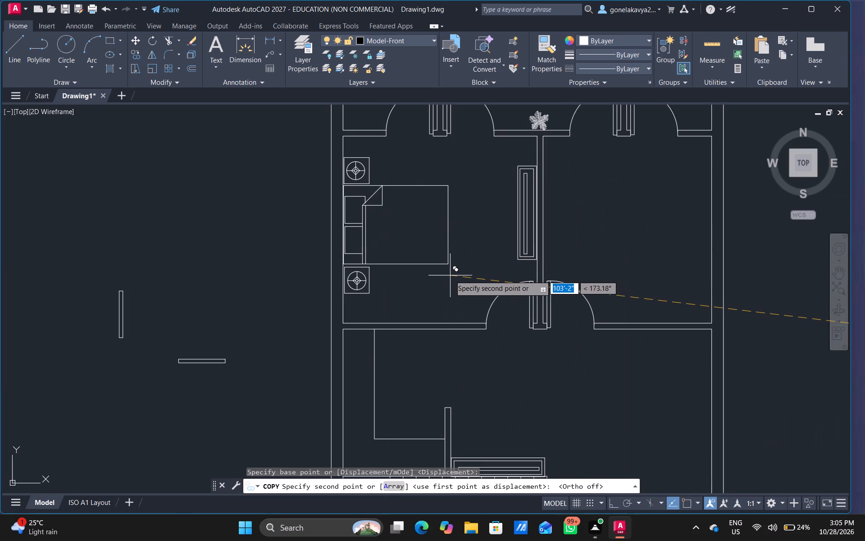
left_click(450, 275)
Place another copy of the left-facing bed set against the left wall of the right plan's upper-left bedroom and end the copying.
scroll(473, 291, "down", 2)
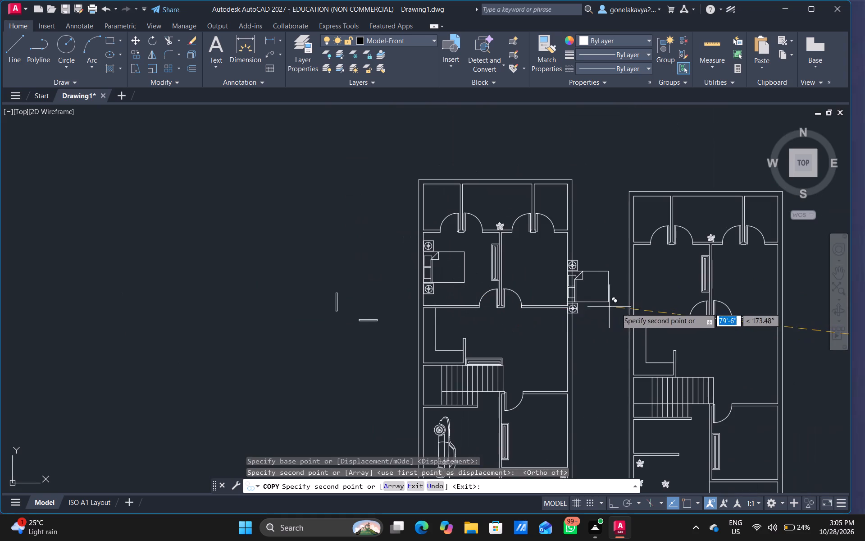
middle_click_drag(631, 311, 423, 257)
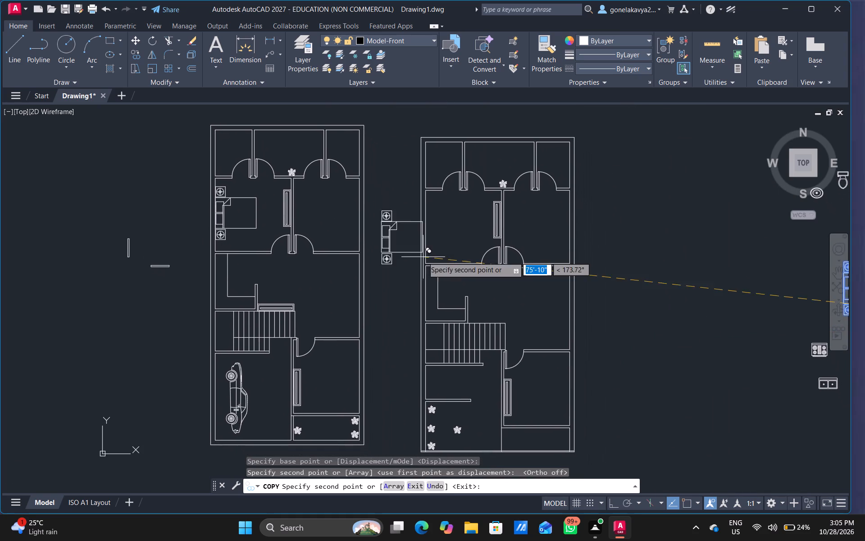
scroll(481, 241, "up", 1)
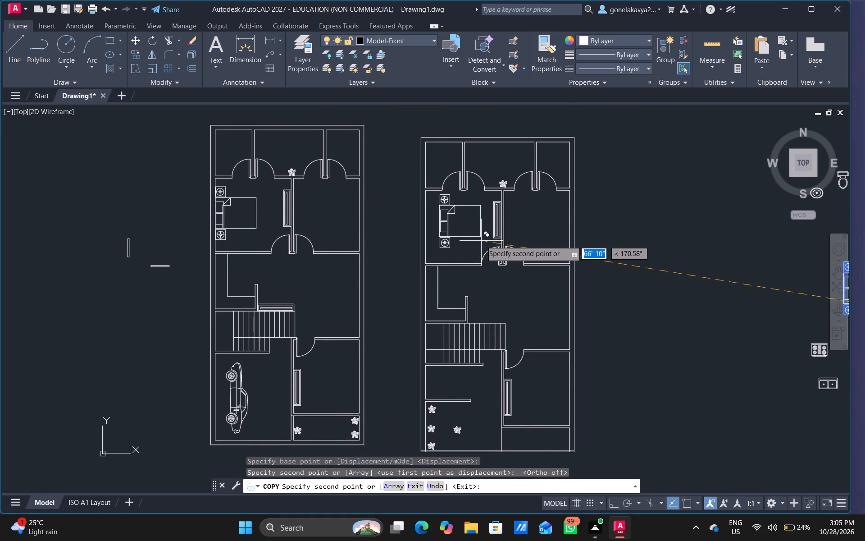
scroll(481, 241, "up", 2)
scroll(461, 263, "down", 1)
middle_click_drag(469, 268, 473, 275)
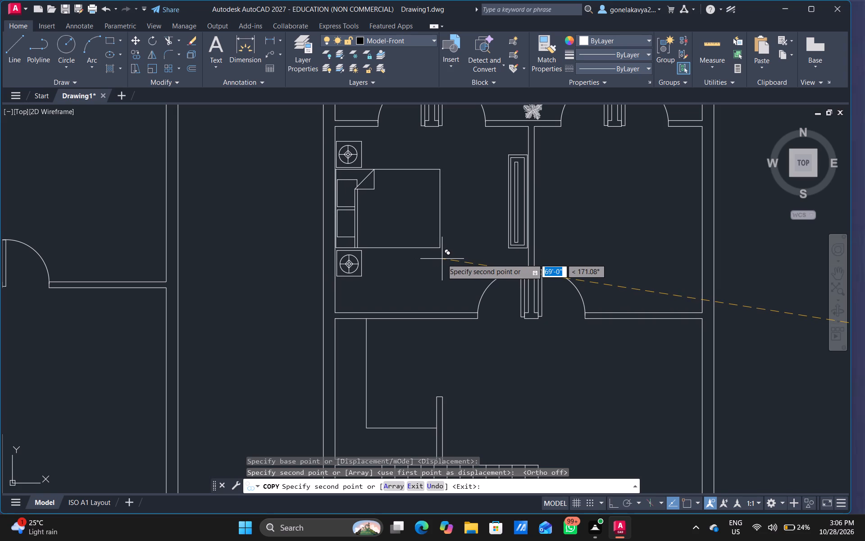
left_click(442, 259)
scroll(456, 284, "down", 2)
middle_click_drag(528, 312, 509, 295)
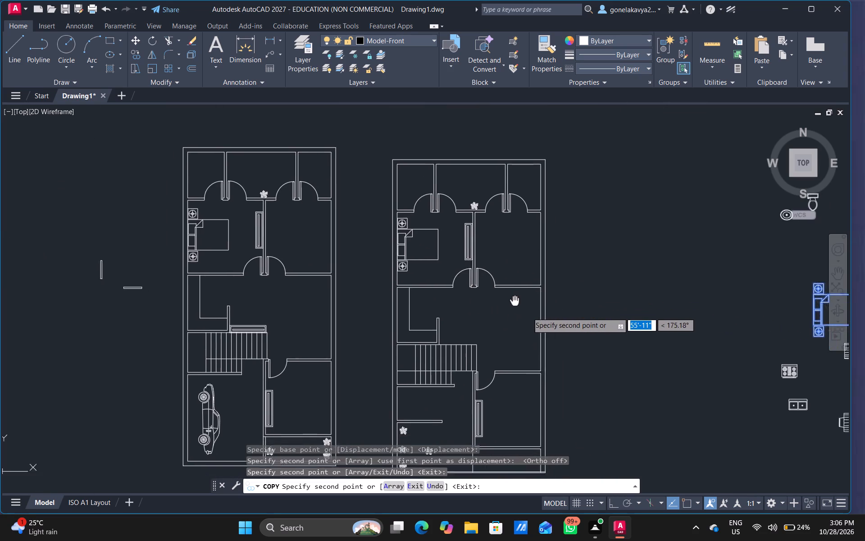
middle_click_drag(509, 295, 414, 249)
key("Escape")
Copy the right-facing bed set with lamps and bedside tables against the right wall of the right plan's upper-right bedroom.
scroll(510, 284, "down", 1)
middle_click_drag(575, 280, 583, 287)
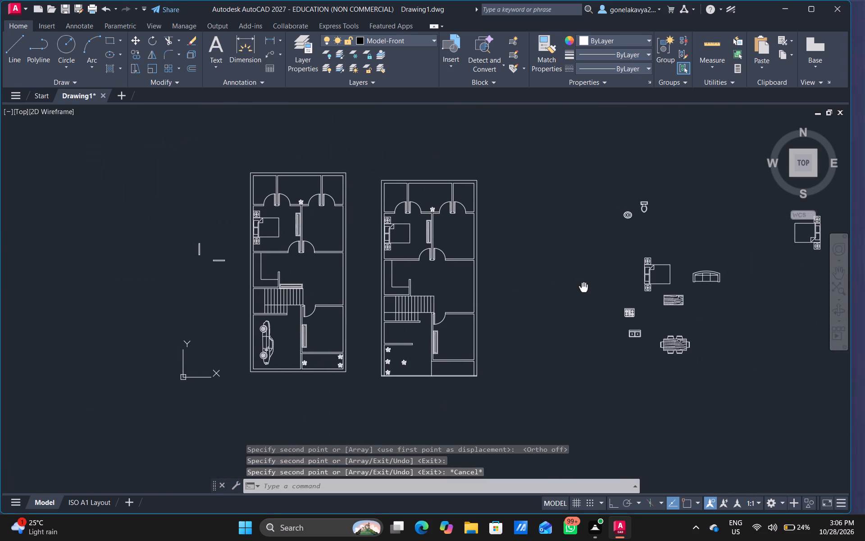
middle_click_drag(583, 287, 366, 272)
left_click_drag(626, 245, 587, 166)
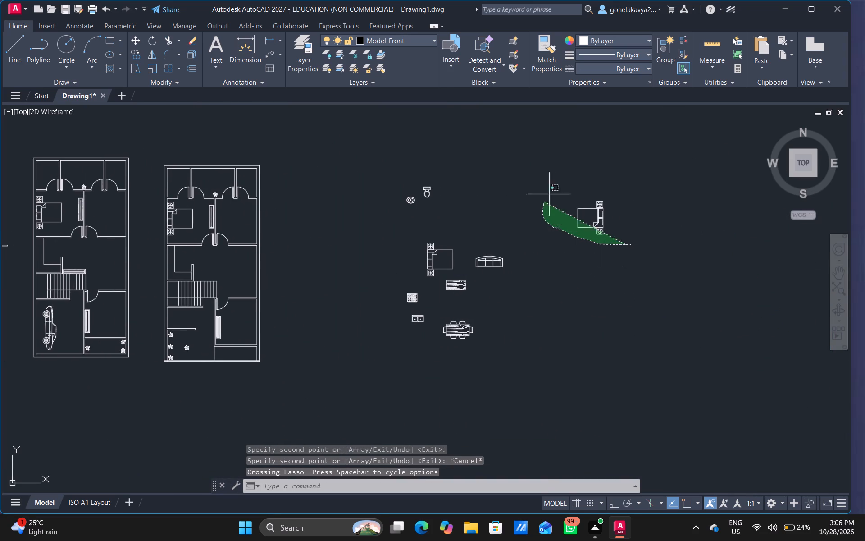
left_click_drag(587, 166, 653, 179)
right_click(645, 216)
left_click(679, 308)
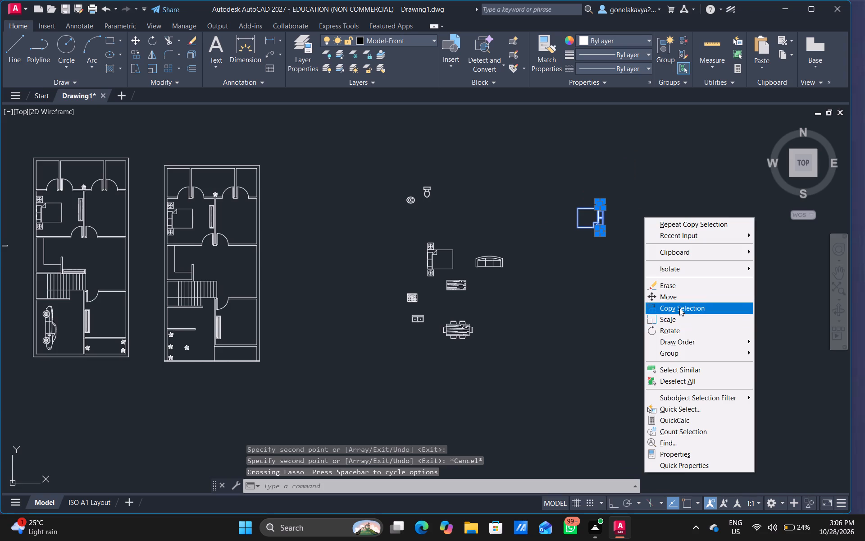
left_click(606, 240)
middle_click_drag(415, 316, 584, 358)
scroll(407, 277, "up", 2)
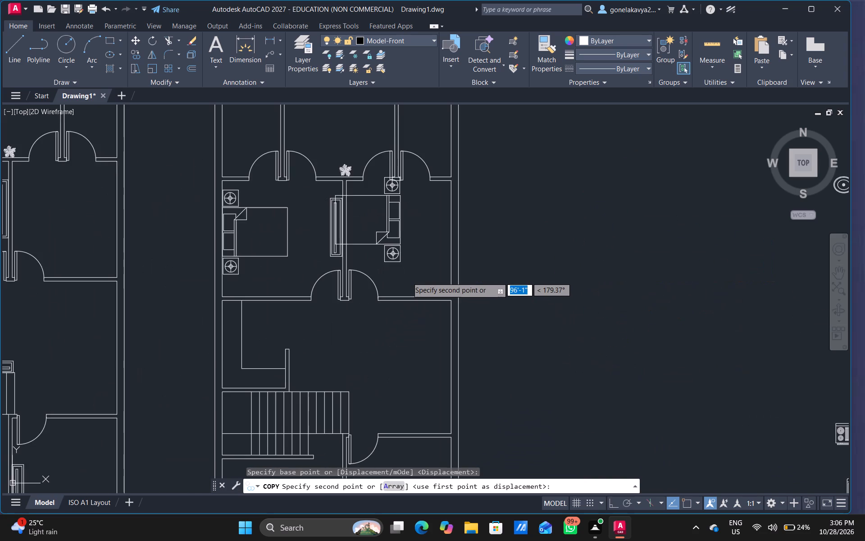
scroll(407, 277, "up", 1)
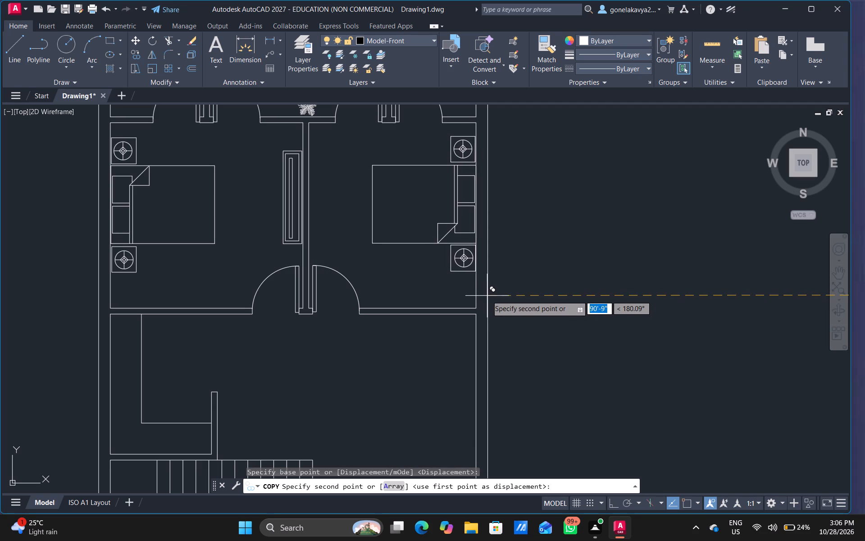
left_click(487, 297)
Place another copy of the right-facing bed set against the right wall of the right plan's lower-right bedroom.
scroll(448, 339, "down", 2)
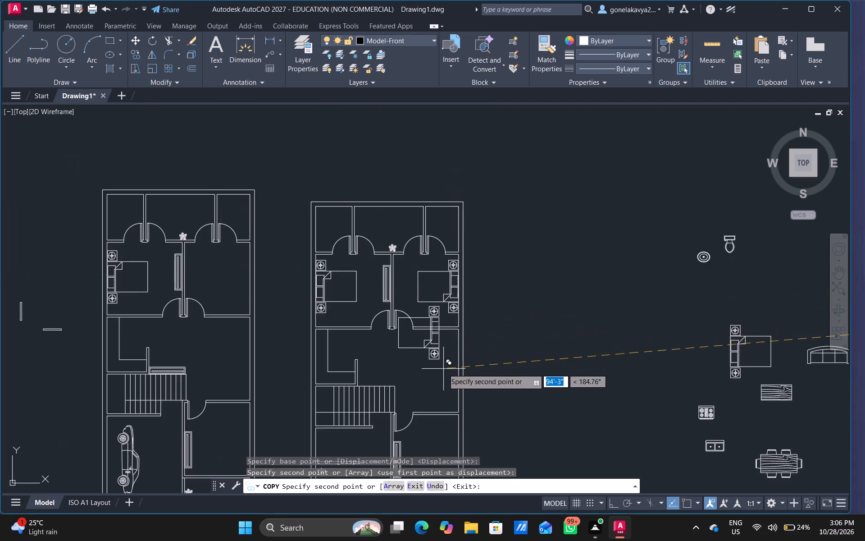
middle_click_drag(448, 372, 458, 267)
scroll(449, 372, "down", 1)
scroll(471, 337, "up", 2)
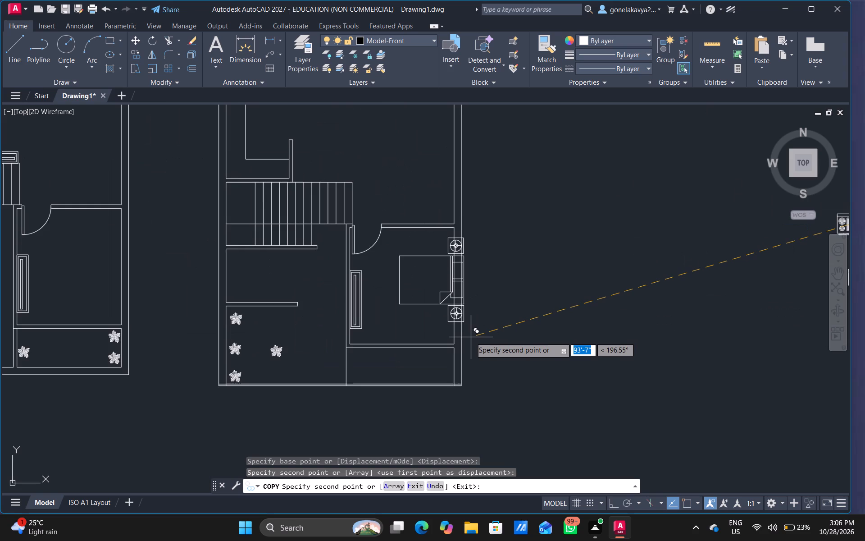
scroll(471, 337, "up", 1)
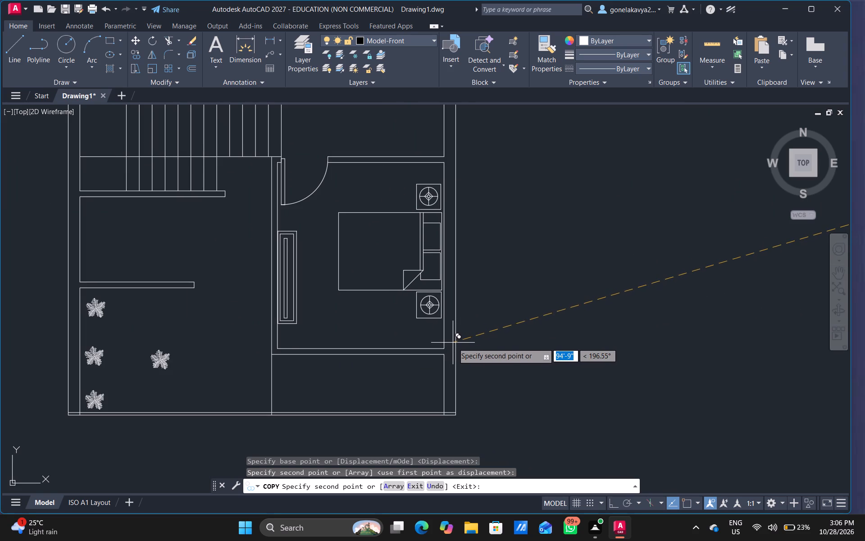
left_click(453, 344)
Place a copy of the right-facing bed set against the right wall of the left plan's lower-right bedroom.
scroll(425, 359, "down", 3)
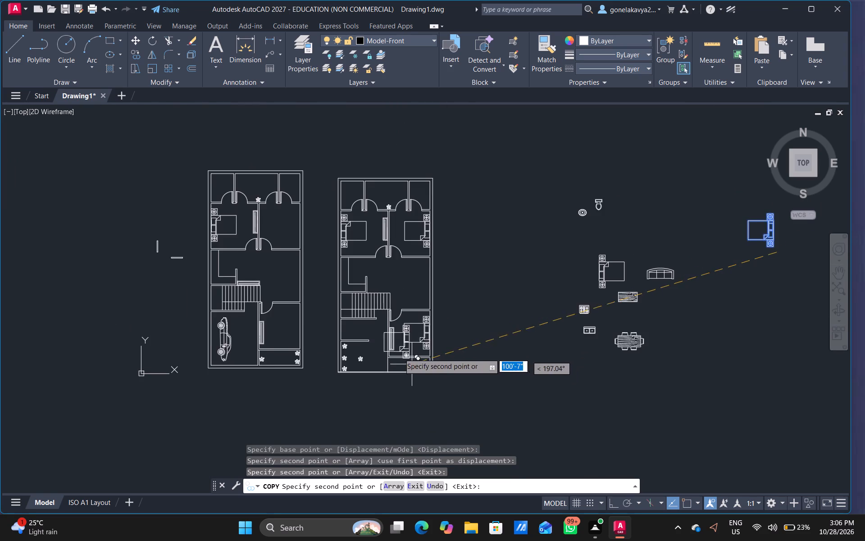
middle_click_drag(414, 352, 550, 320)
scroll(427, 330, "up", 2)
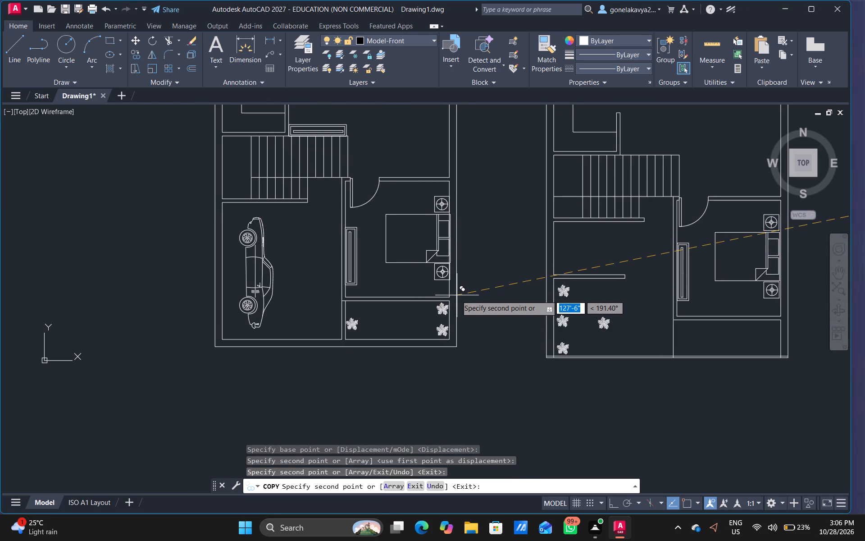
left_click(455, 296)
Place a copy of the right-facing bed set against the right wall of the left plan's upper-right bedroom and end the copying.
scroll(457, 254, "down", 2)
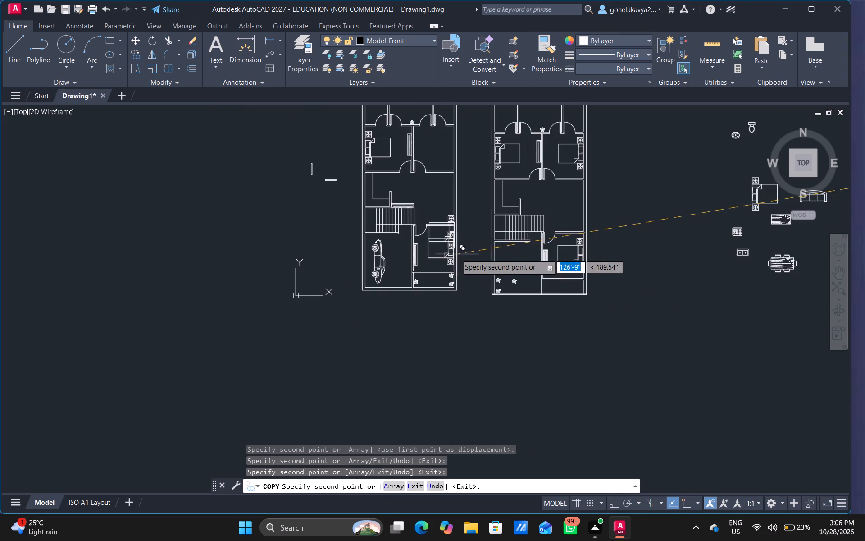
middle_click_drag(458, 180, 449, 302)
scroll(446, 301, "up", 3)
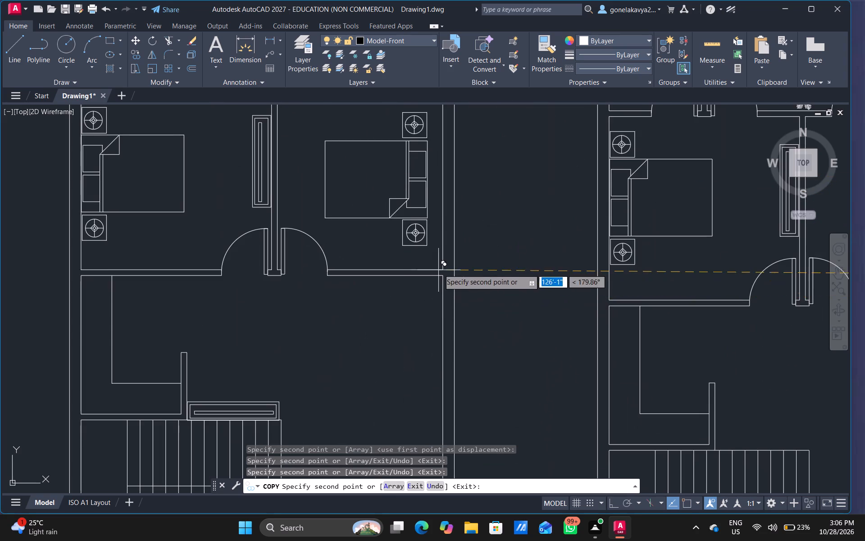
middle_click_drag(441, 269, 453, 356)
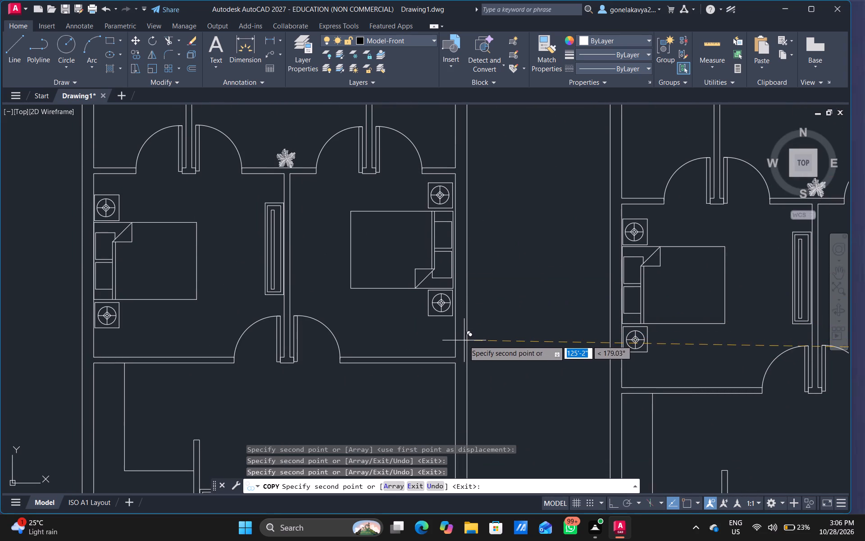
left_click(466, 346)
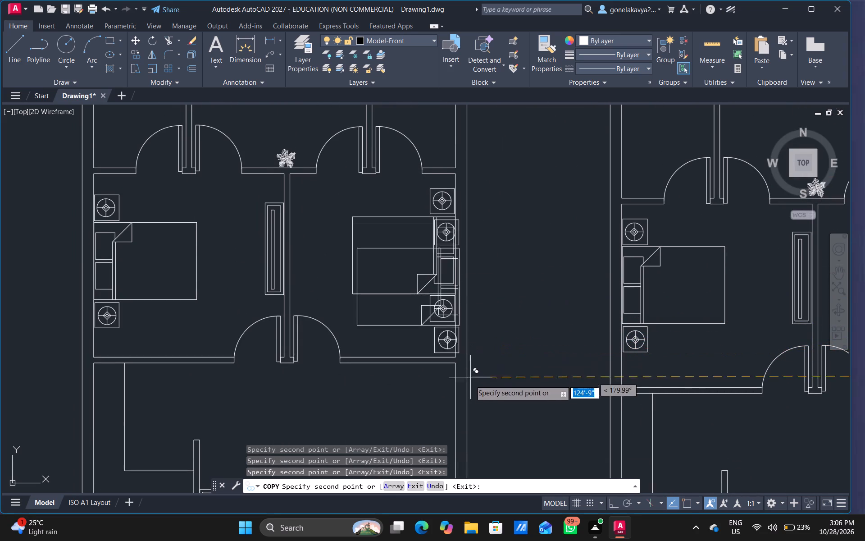
scroll(501, 362, "down", 2)
key("Escape")
scroll(586, 385, "down", 1)
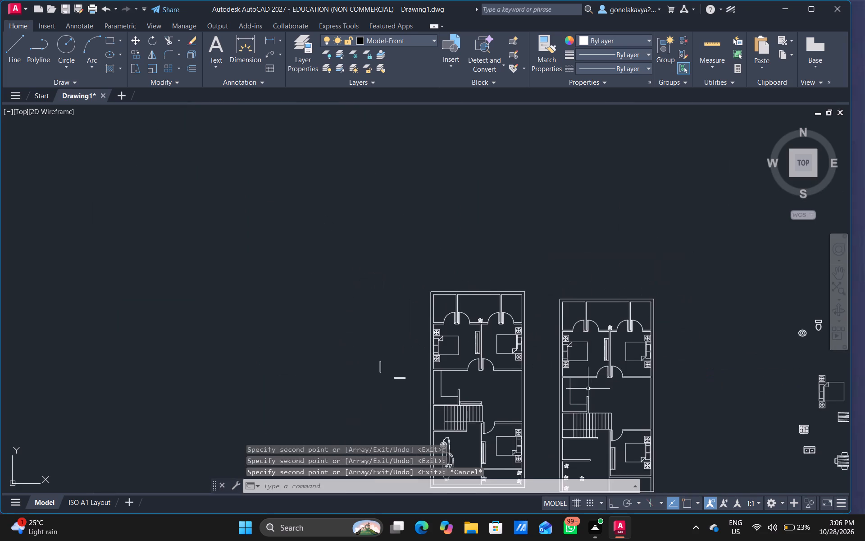
middle_click_drag(592, 401, 475, 271)
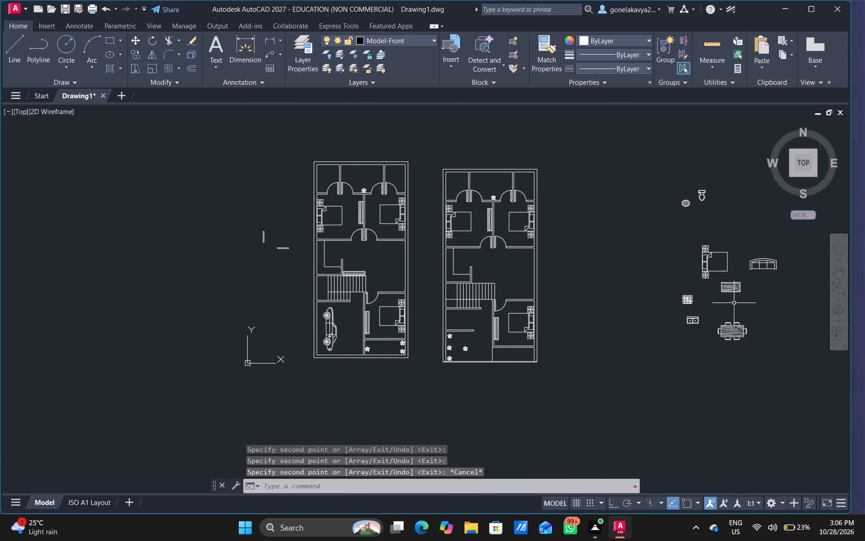
Copy the three-seat sofa block three times into the empty space to its right and below.
scroll(755, 283, "up", 2)
middle_click_drag(755, 284, 551, 280)
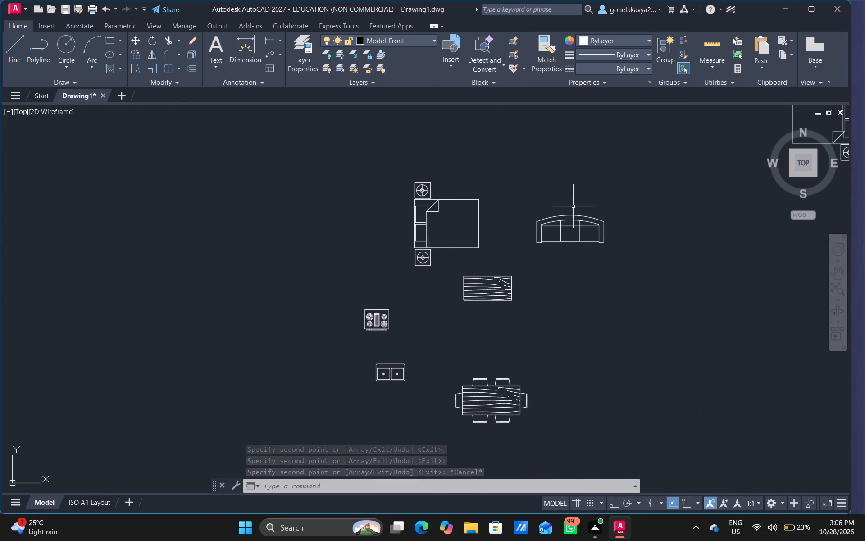
left_click(560, 225)
right_click(560, 225)
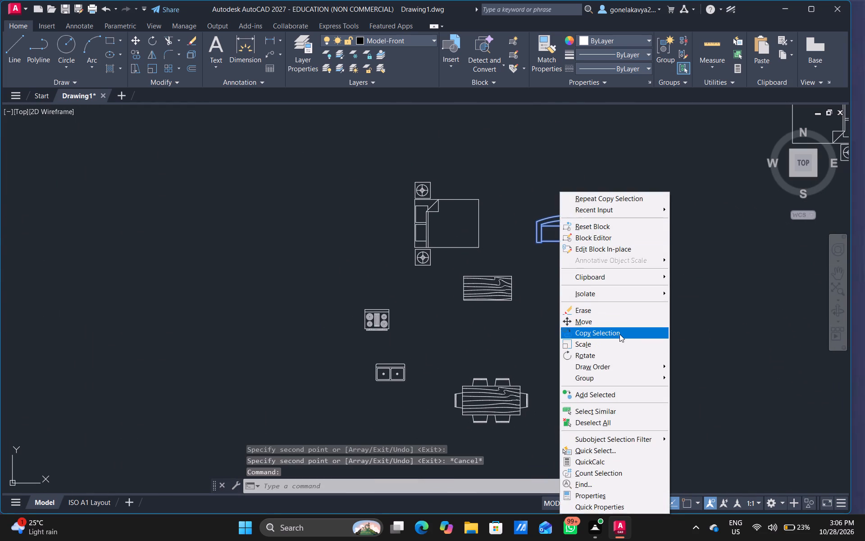
left_click(619, 333)
left_click(599, 256)
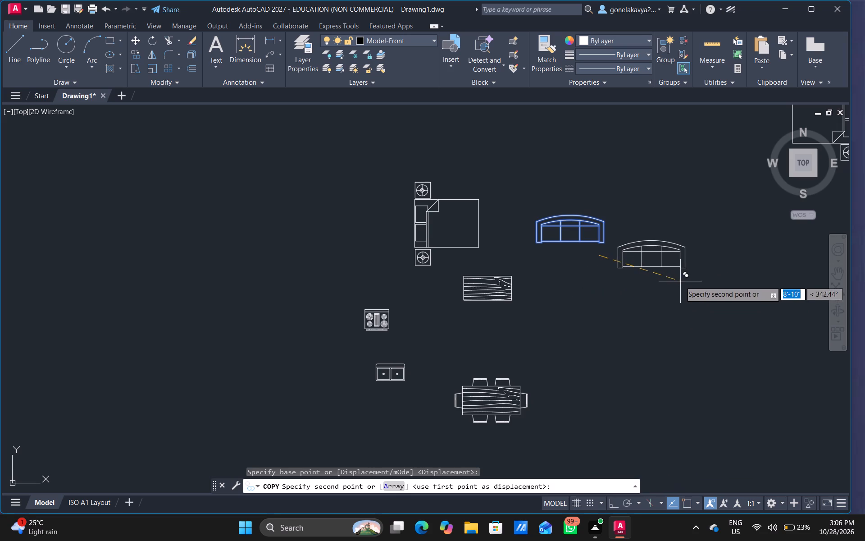
left_click(680, 281)
left_click(691, 372)
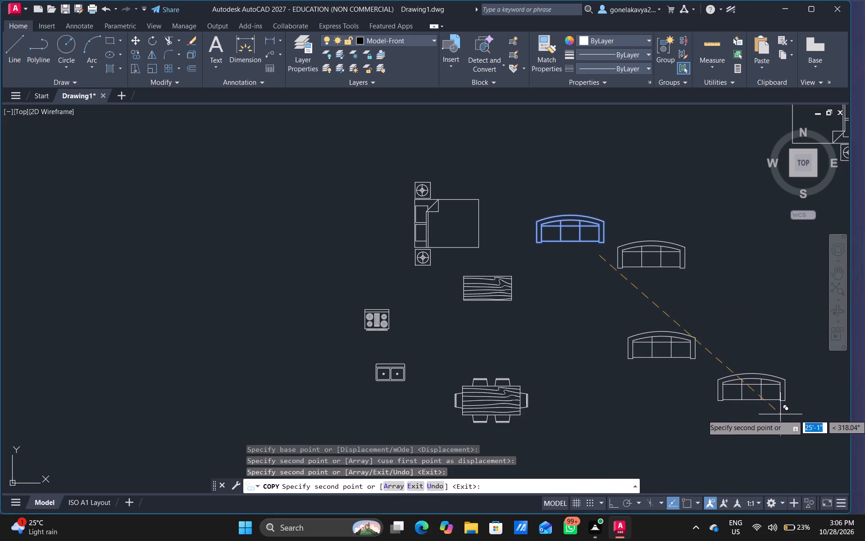
left_click(776, 429)
key("Escape")
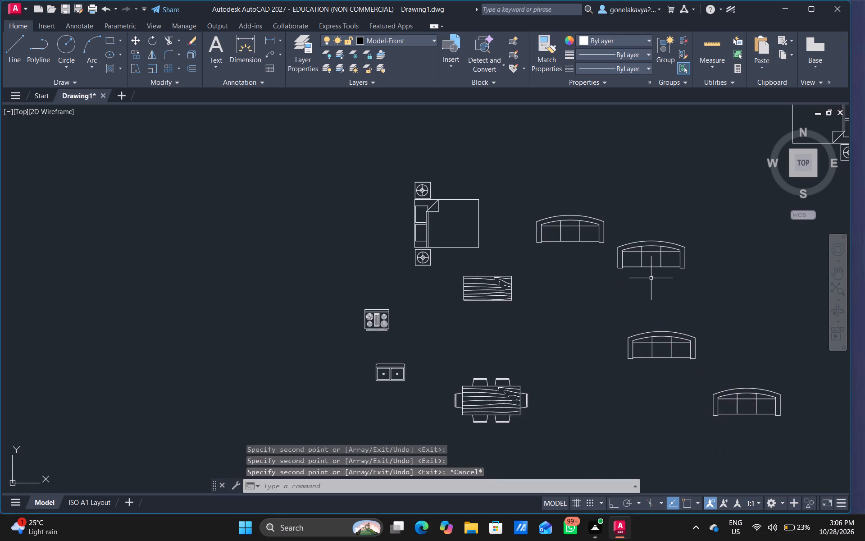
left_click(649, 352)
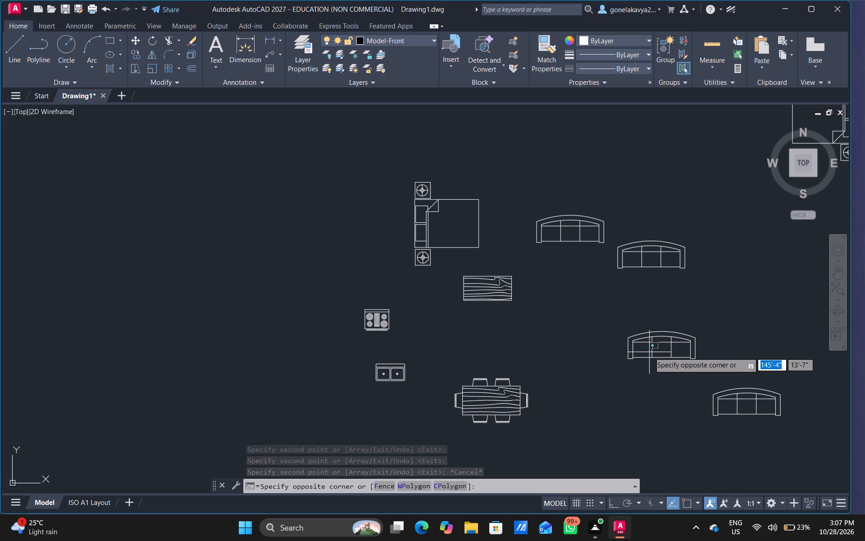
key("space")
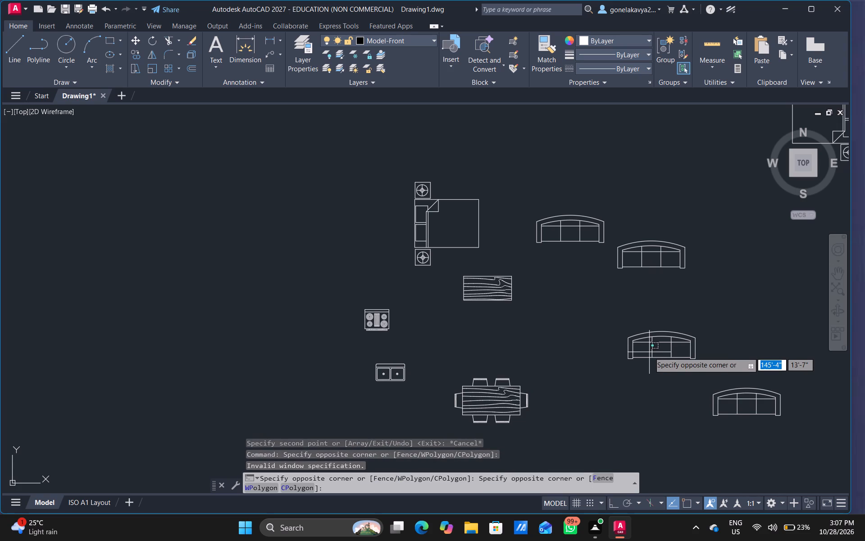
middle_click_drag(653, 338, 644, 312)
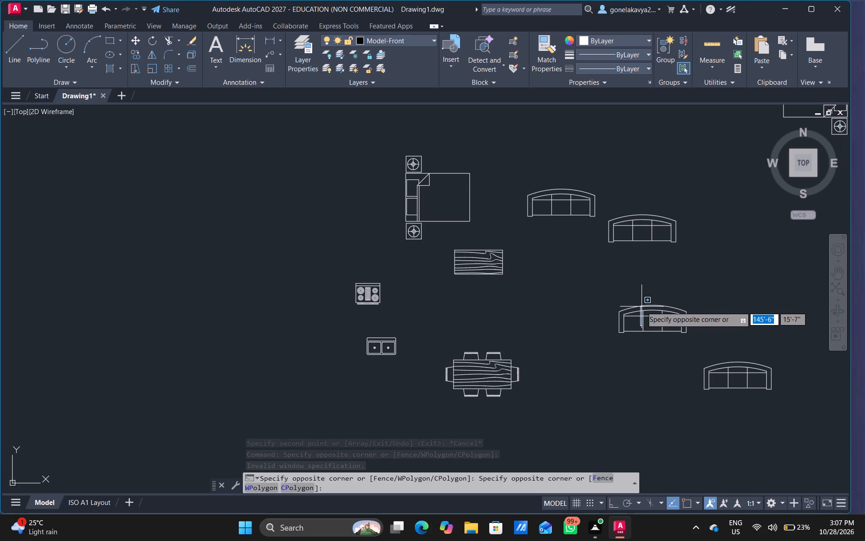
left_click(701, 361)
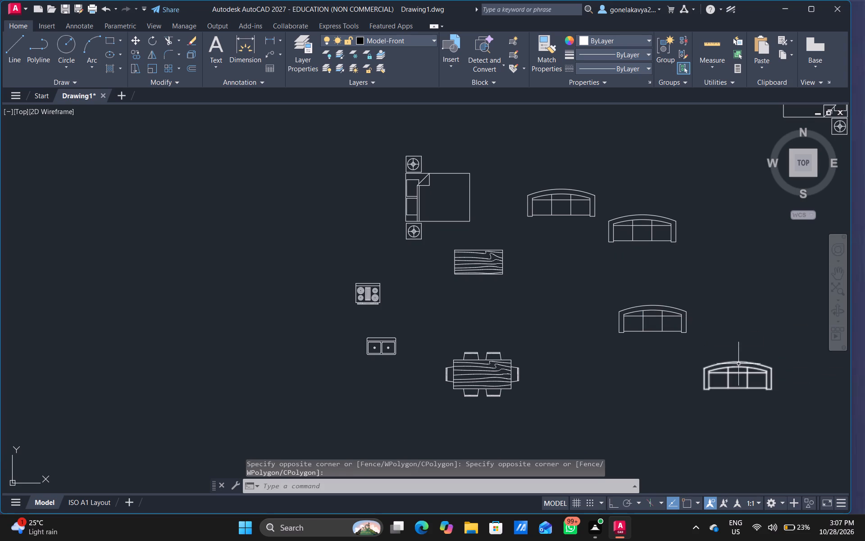
Turn Ortho on and rotate the lowest sofa copy 90° so it stands vertically with its back to the left.
left_click(738, 363)
right_click(737, 363)
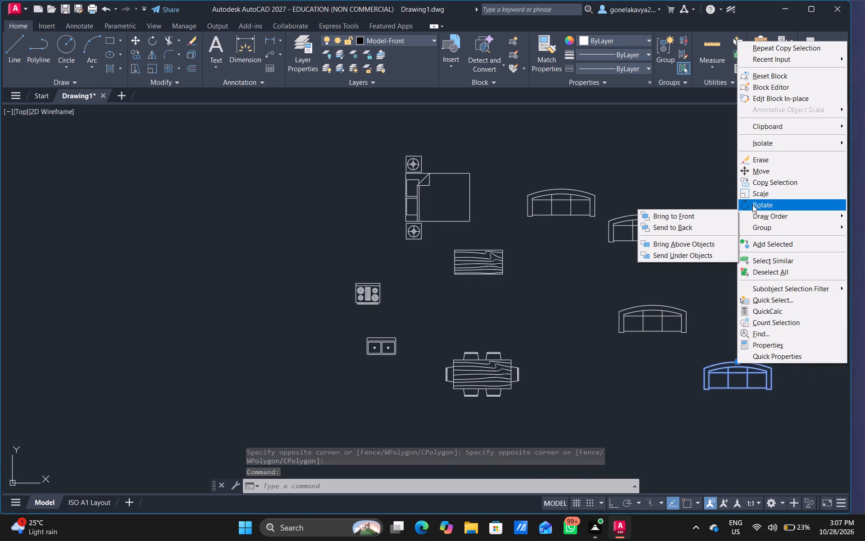
left_click(752, 205)
left_click(732, 329)
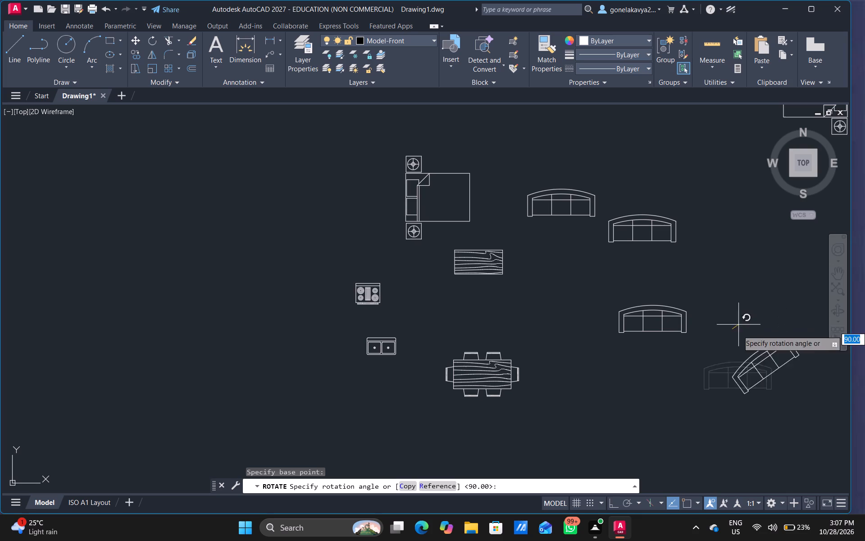
left_click(613, 503)
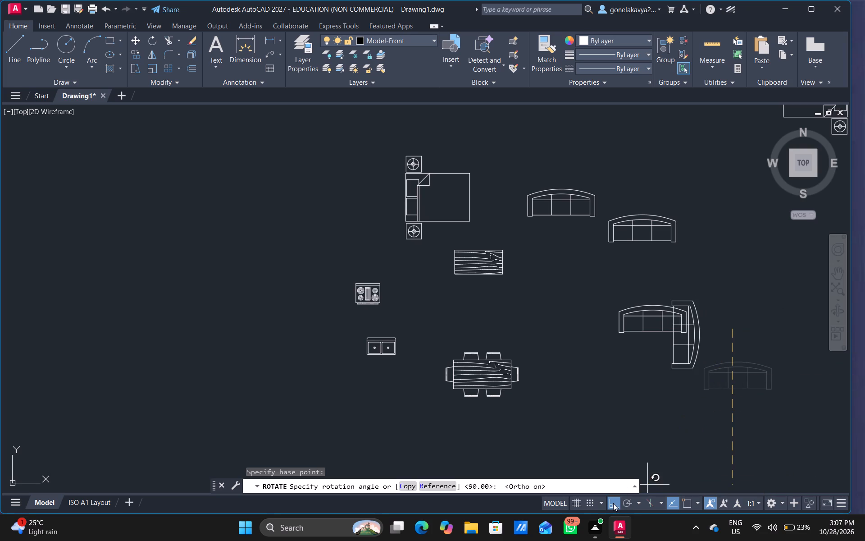
left_click(700, 275)
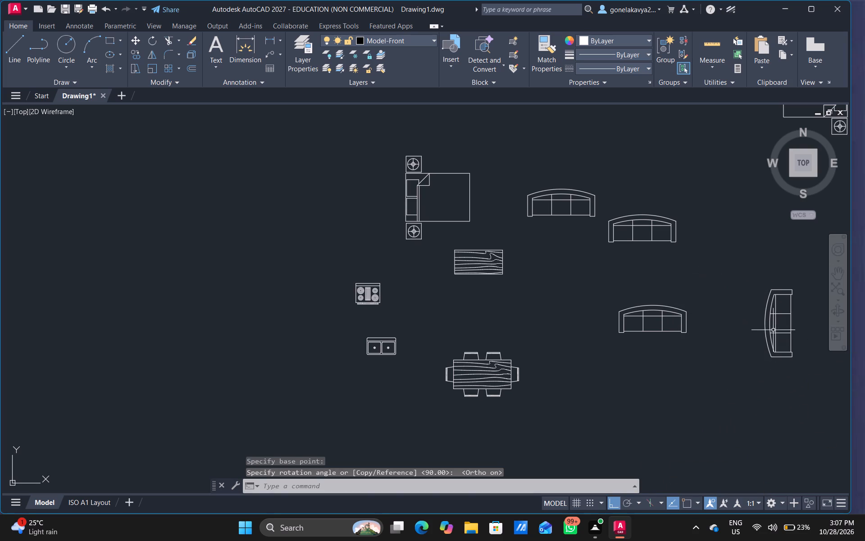
Turn Ortho off and move the vertical sofa to the lower-left end of the nearby horizontal sofa copy, forming an L-shape.
left_click(773, 330)
left_click(779, 345)
left_click(779, 357)
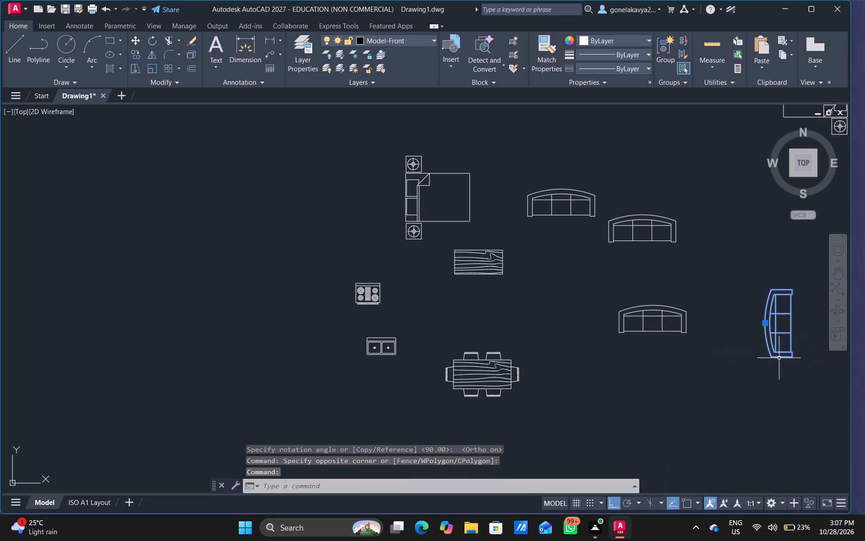
right_click(779, 358)
left_click(761, 169)
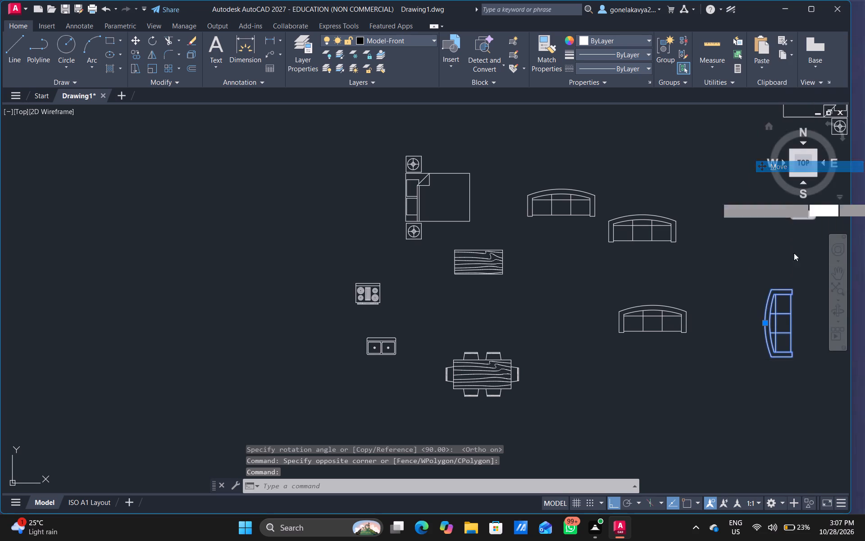
left_click(800, 361)
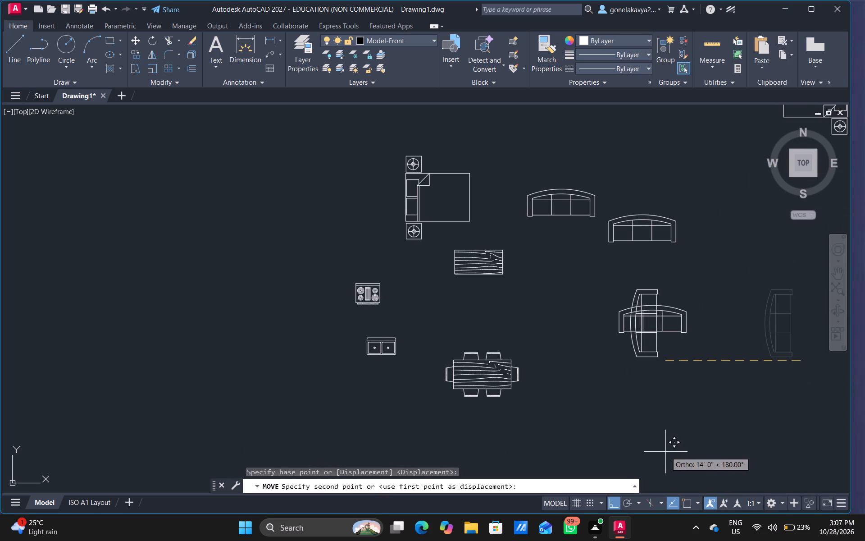
left_click(614, 502)
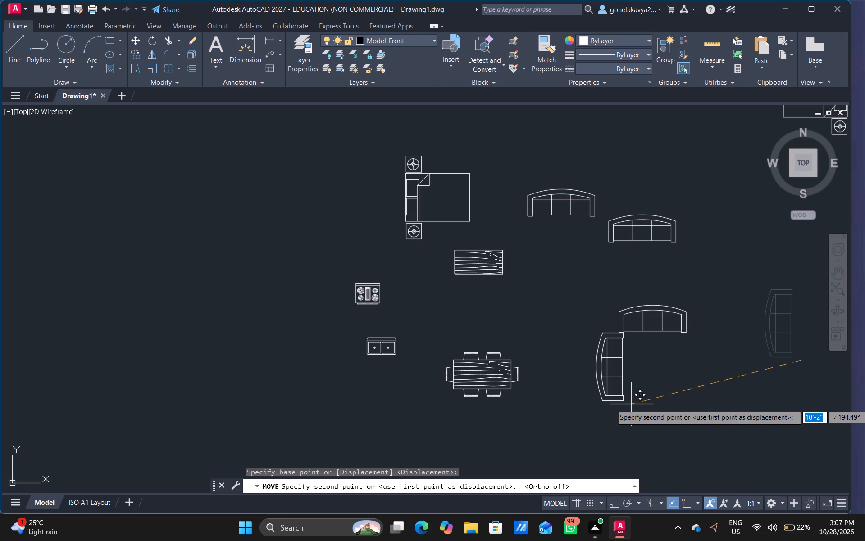
left_click(631, 404)
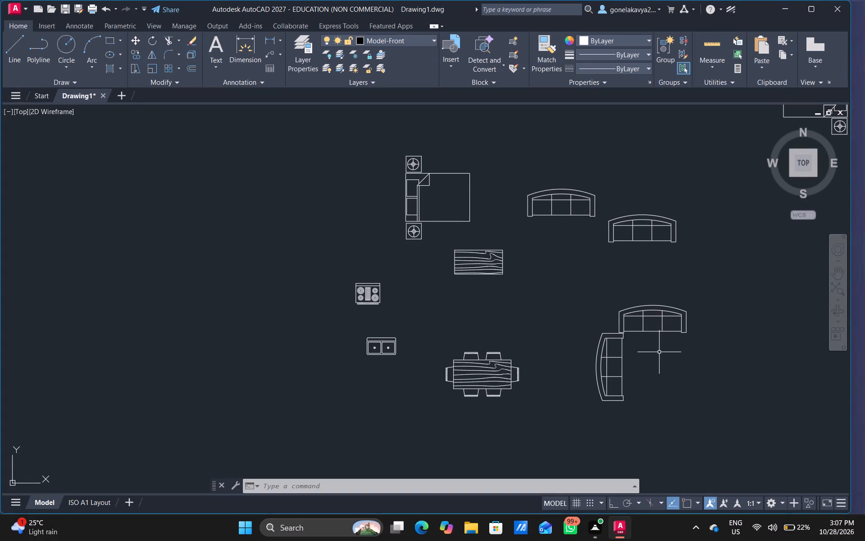
Move the wooden coffee table block into the inner corner of the L-shaped sofa pair.
middle_click_drag(665, 355, 602, 355)
scroll(674, 360, "down", 1)
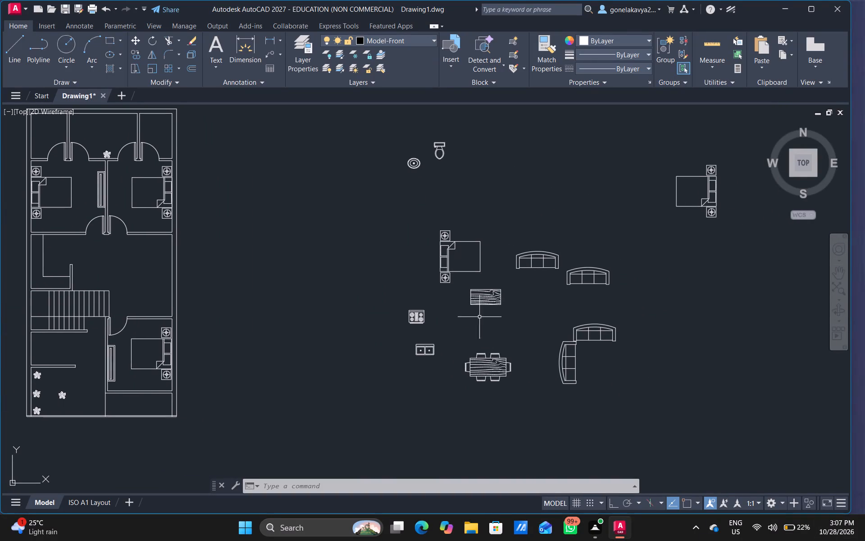
left_click(486, 292)
right_click(486, 292)
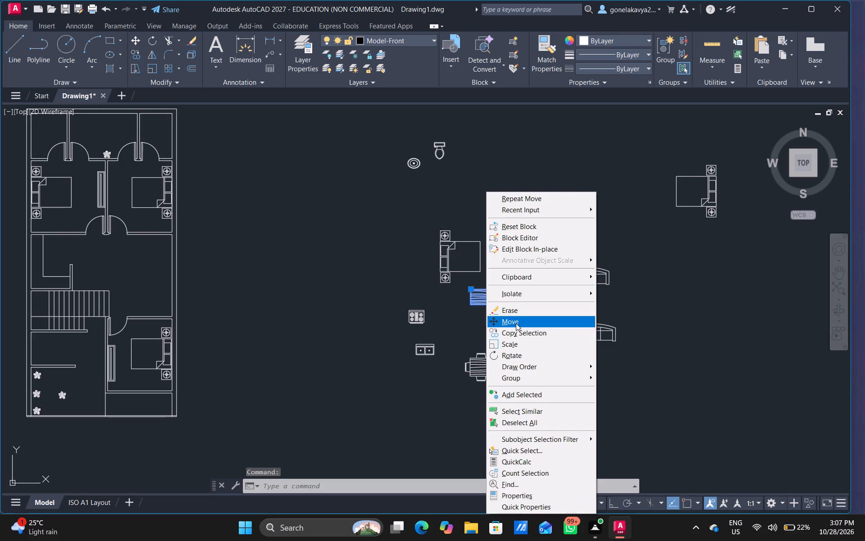
left_click(516, 323)
left_click(494, 303)
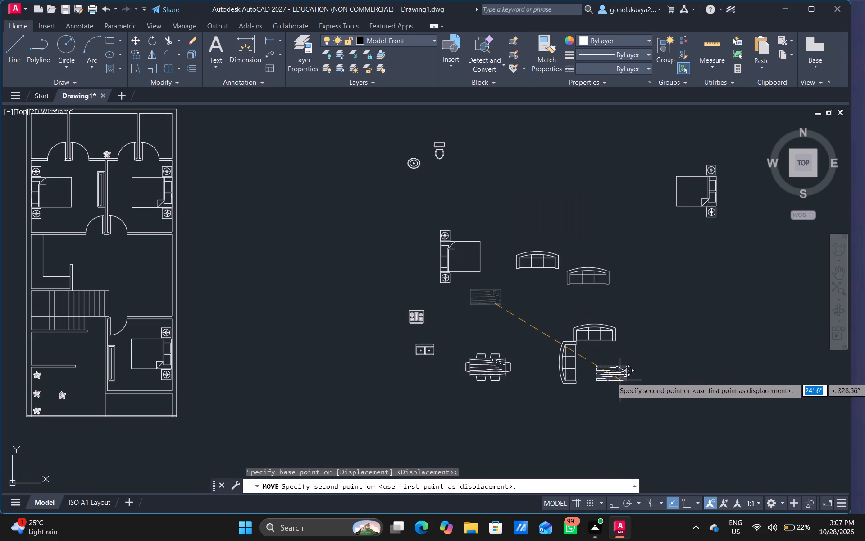
left_click(605, 371)
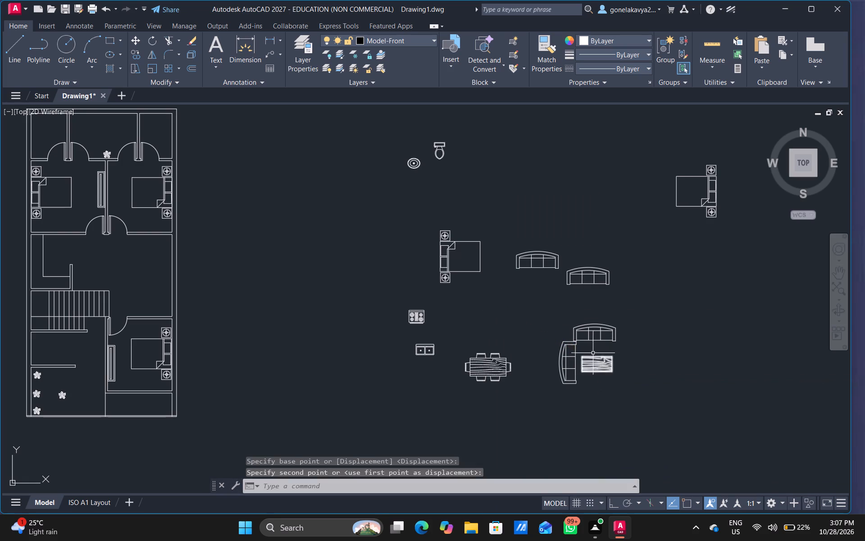
Turn Ortho on and rotate the sofa copy nearest the original 270° so its back faces right.
middle_click_drag(583, 330, 591, 341)
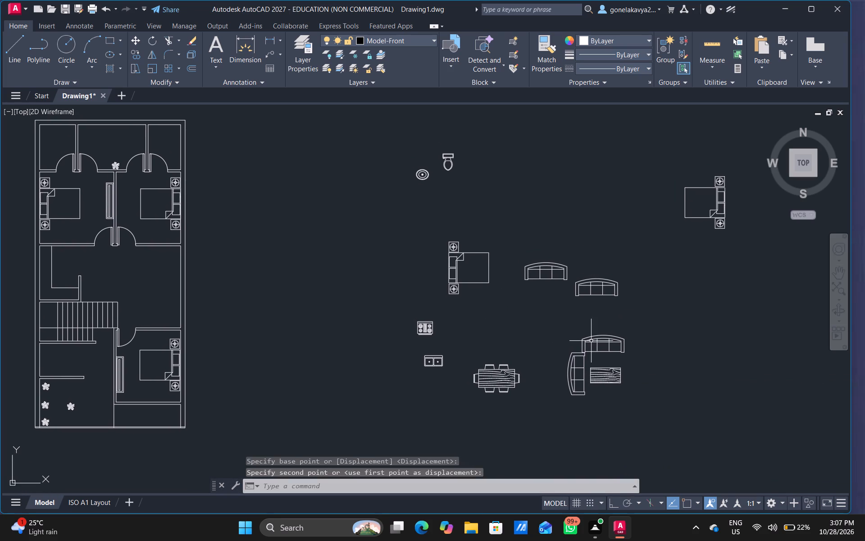
scroll(558, 309, "up", 2)
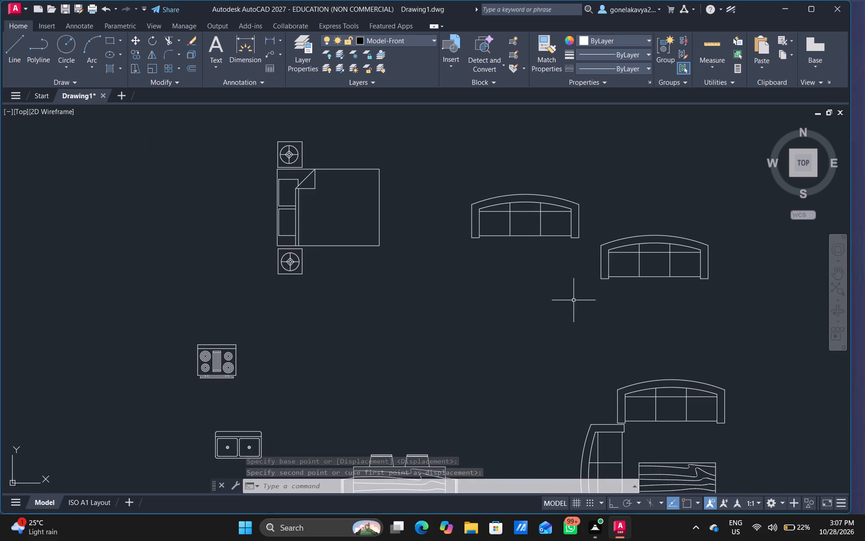
left_click(655, 236)
right_click(655, 236)
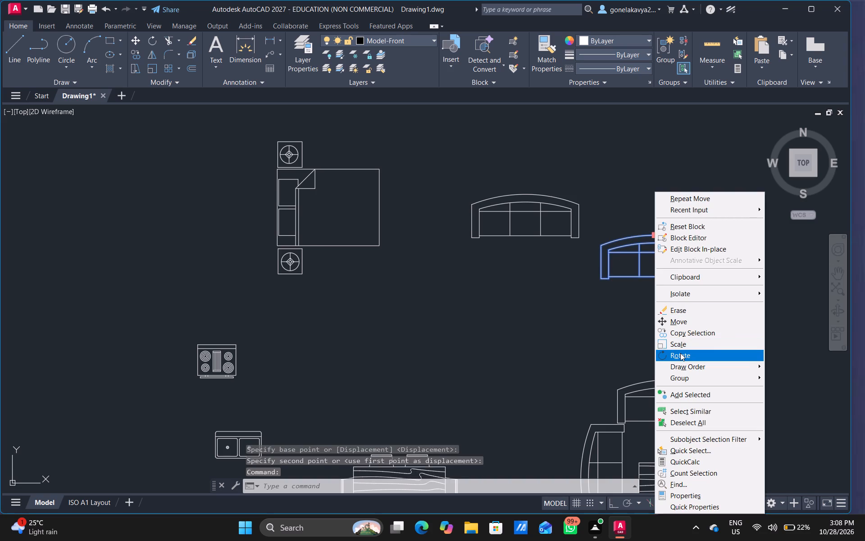
left_click(680, 353)
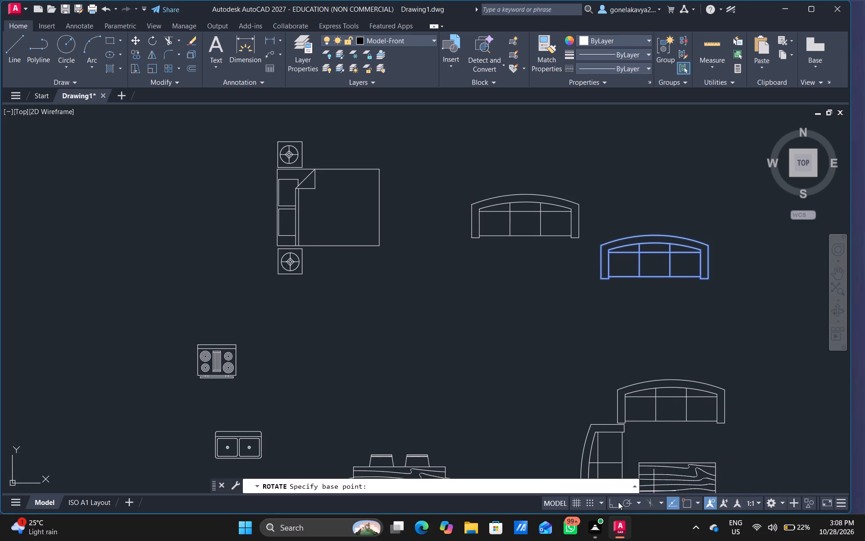
left_click(618, 502)
left_click(722, 279)
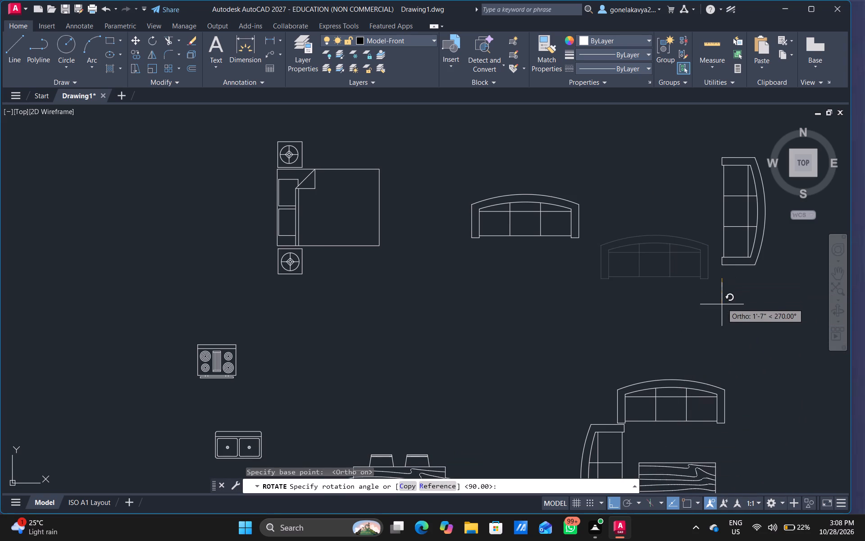
left_click(722, 304)
Move the newly rotated sofa left and down to the lower-right end of the original sofa, forming a second L-shape.
left_click(753, 253)
right_click(753, 253)
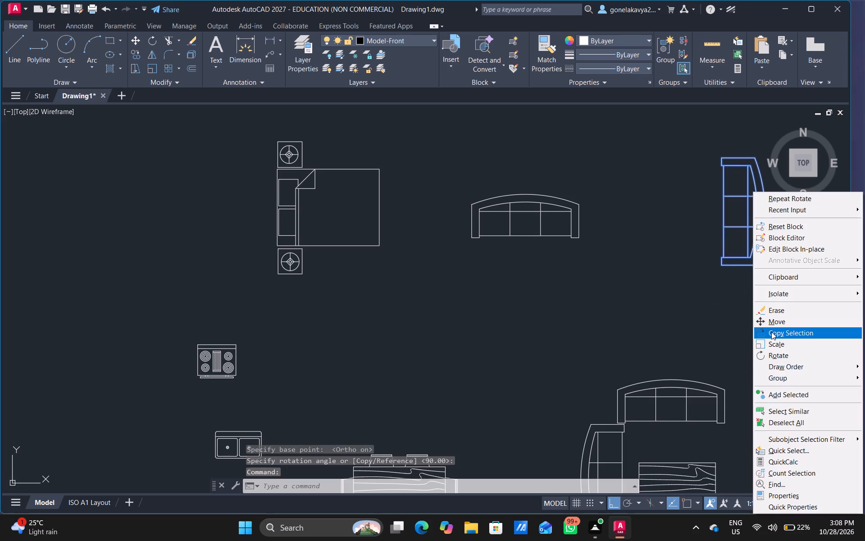
left_click(775, 321)
left_click(760, 265)
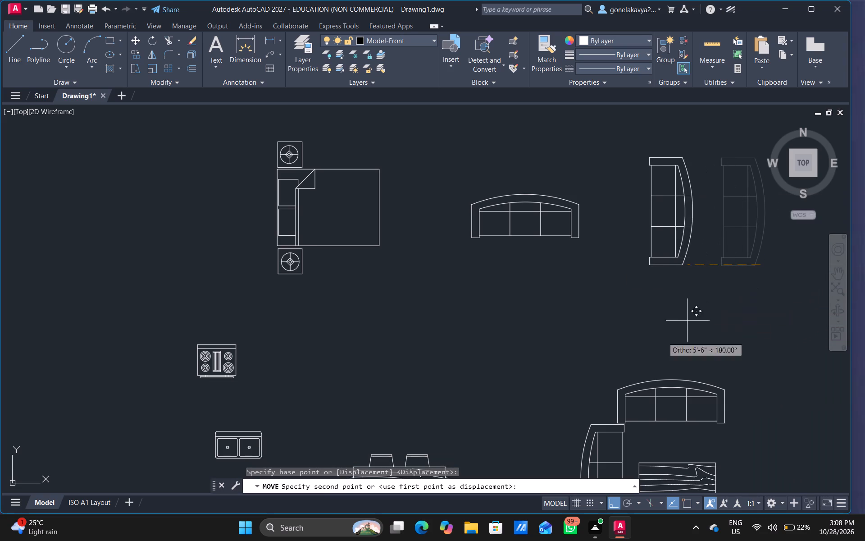
left_click(615, 364)
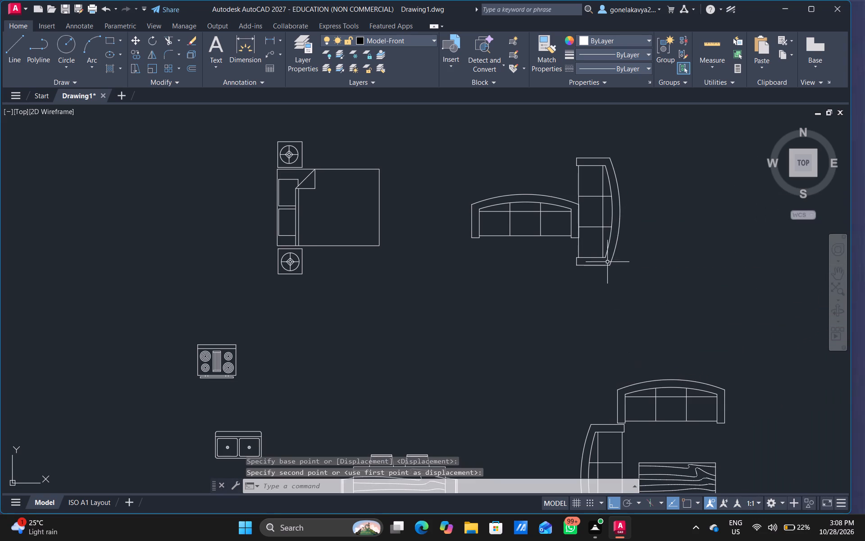
left_click(606, 256)
right_click(605, 256)
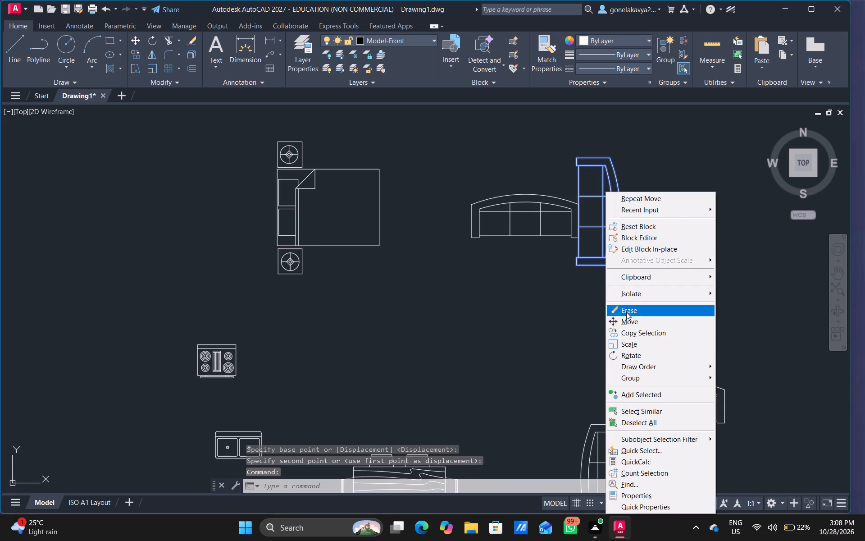
left_click(630, 321)
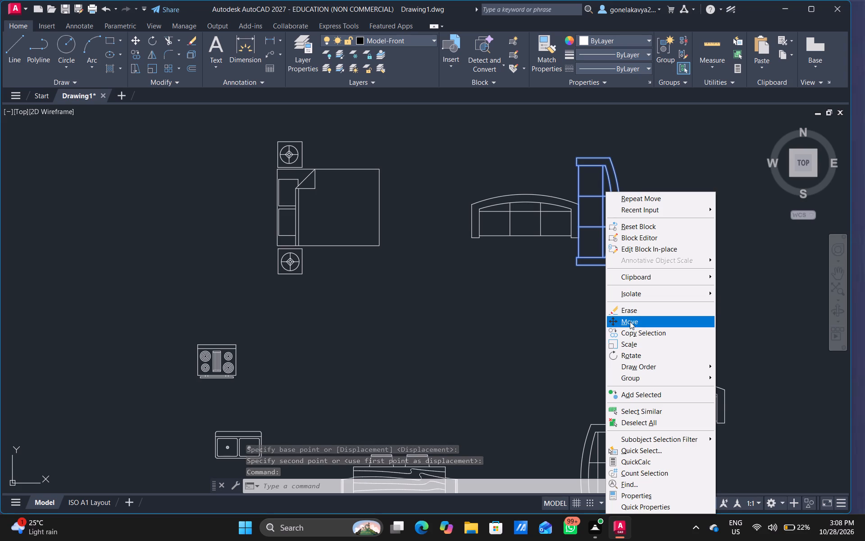
left_click(615, 227)
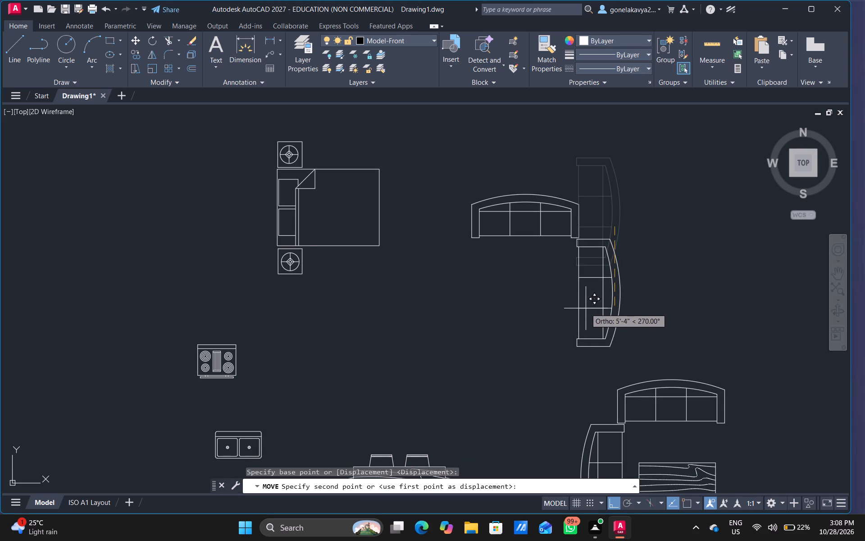
left_click(586, 308)
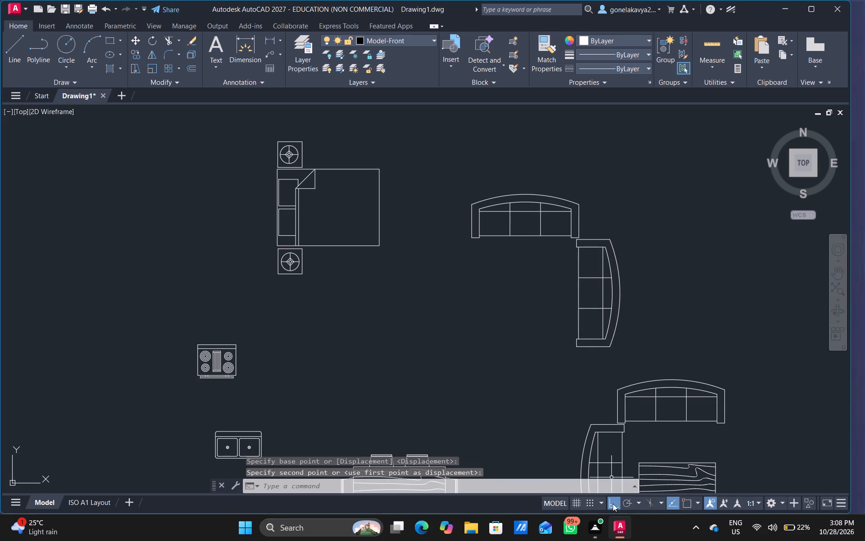
Turn Ortho off and move the right-facing vertical sofa about 4 inches left to close up the second L-shape.
left_click(613, 504)
left_click(618, 293)
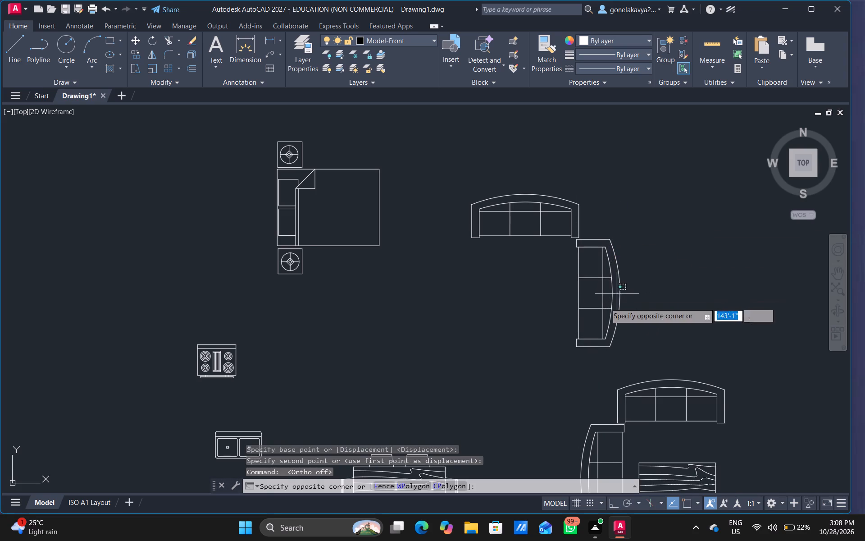
left_click(604, 307)
right_click(616, 312)
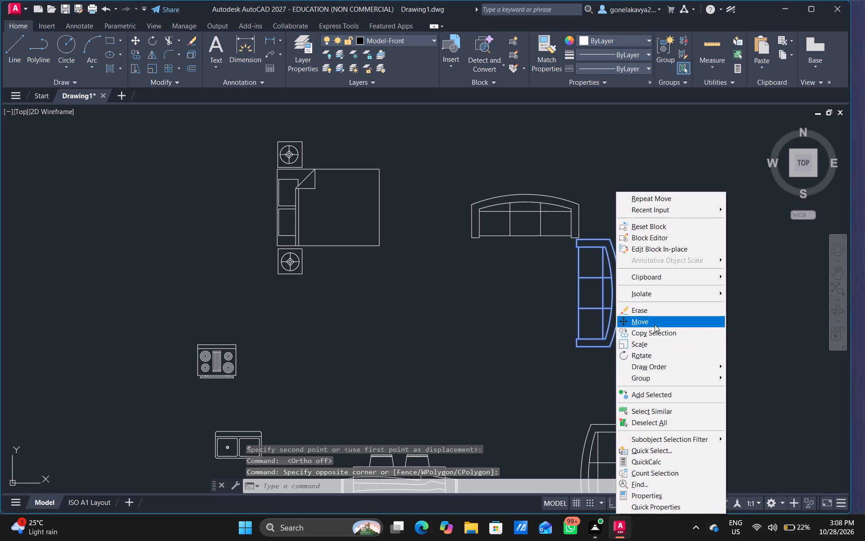
left_click(654, 325)
left_click(643, 313)
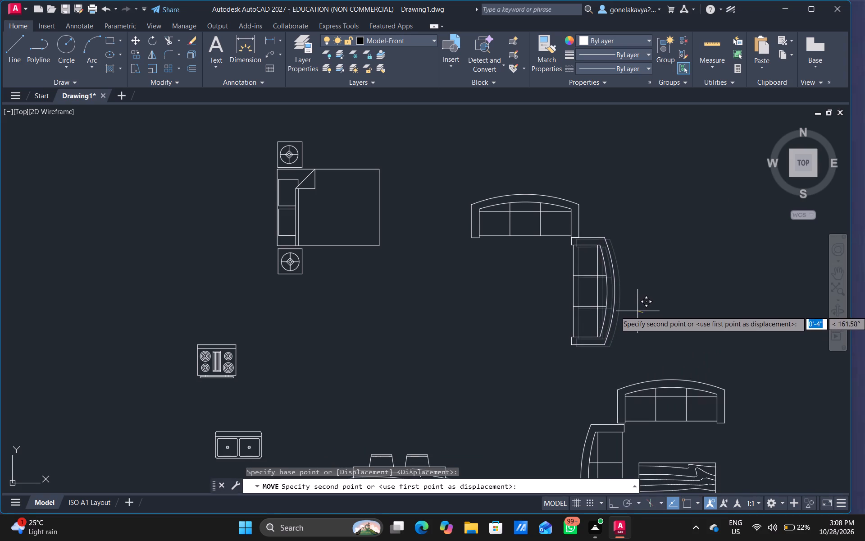
left_click(637, 311)
Copy the wooden coffee table from the lower sofa set into the inner corner of the upper L-shaped sofa pair.
scroll(644, 314, "down", 1)
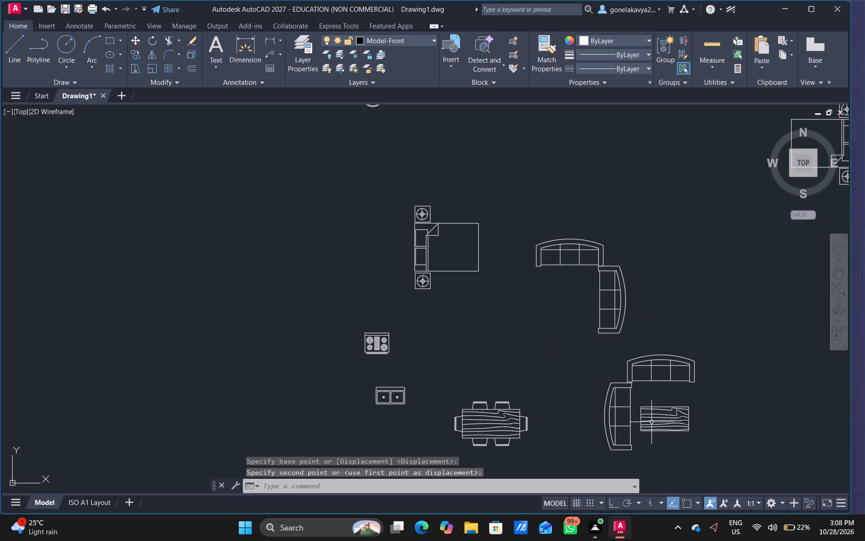
left_click(651, 422)
right_click(651, 422)
left_click(683, 239)
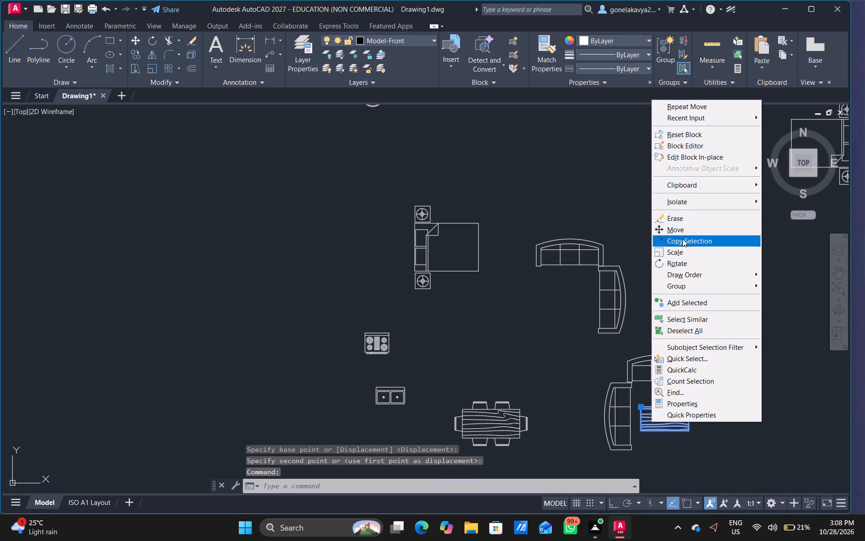
left_click(669, 413)
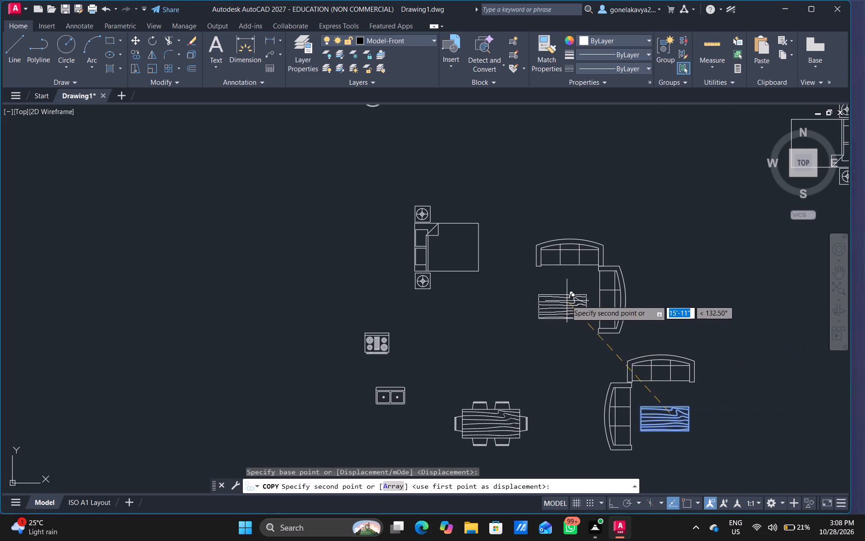
left_click(570, 289)
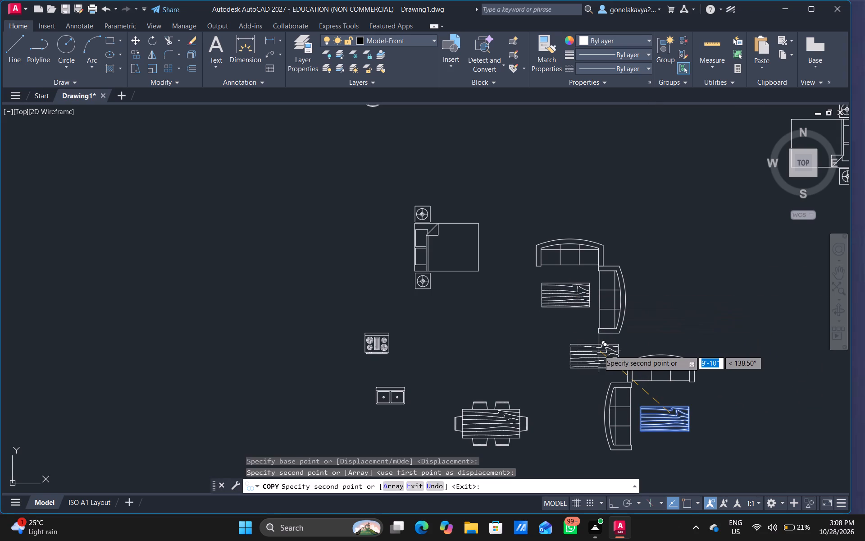
key("Escape")
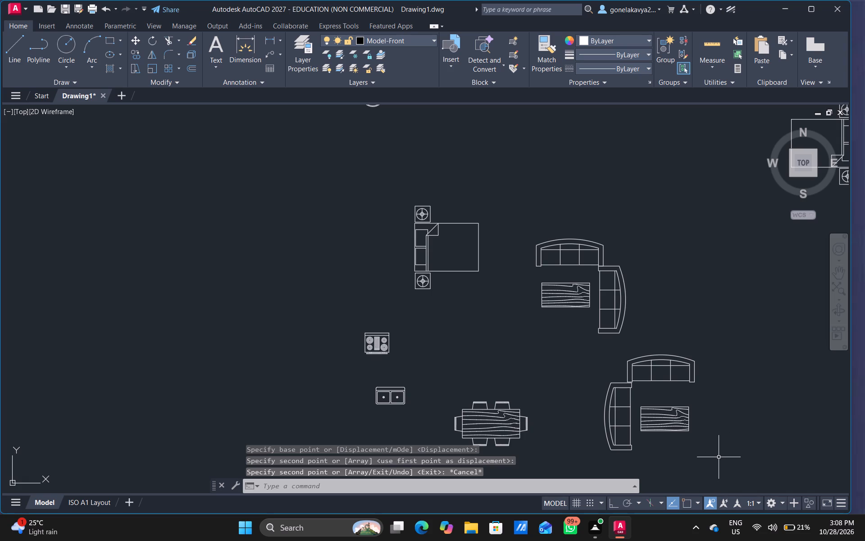
Scale the lower L-shaped sofa pair and its coffee table down together freehand to roughly a third of their size.
scroll(705, 439, "down", 1)
middle_click_drag(705, 438, 696, 399)
scroll(687, 421, "up", 1)
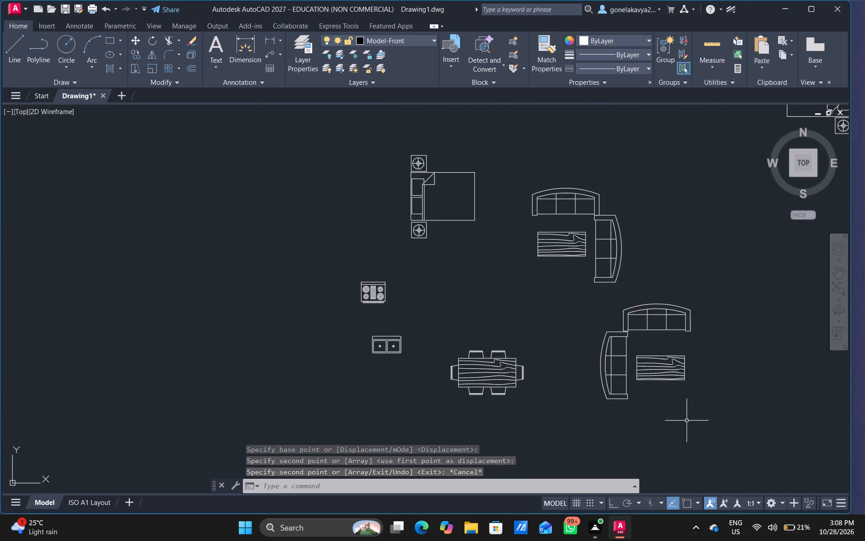
scroll(687, 421, "up", 1)
left_click_drag(734, 413, 682, 220)
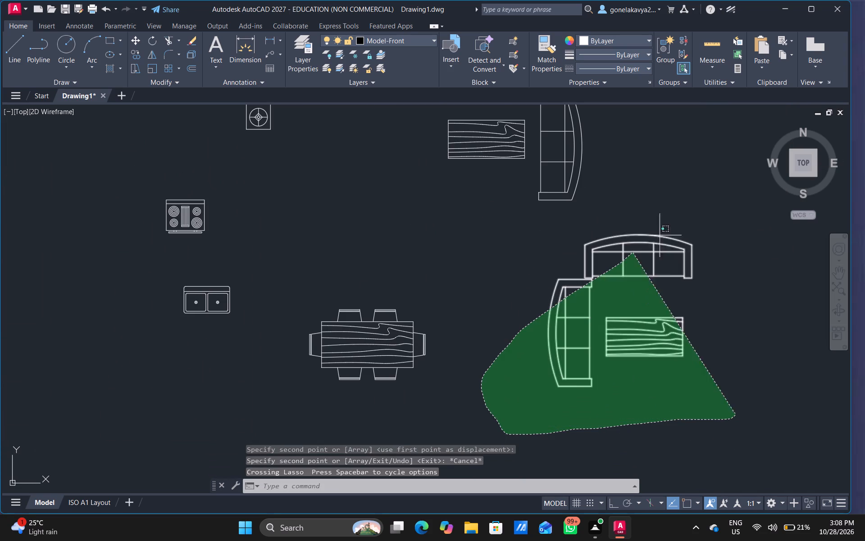
left_click_drag(682, 220, 692, 208)
right_click(631, 386)
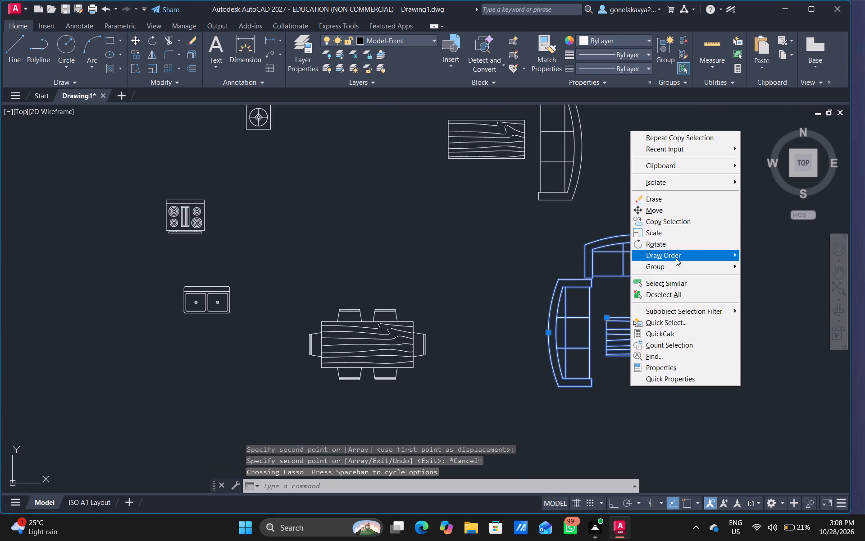
left_click(674, 235)
left_click(686, 372)
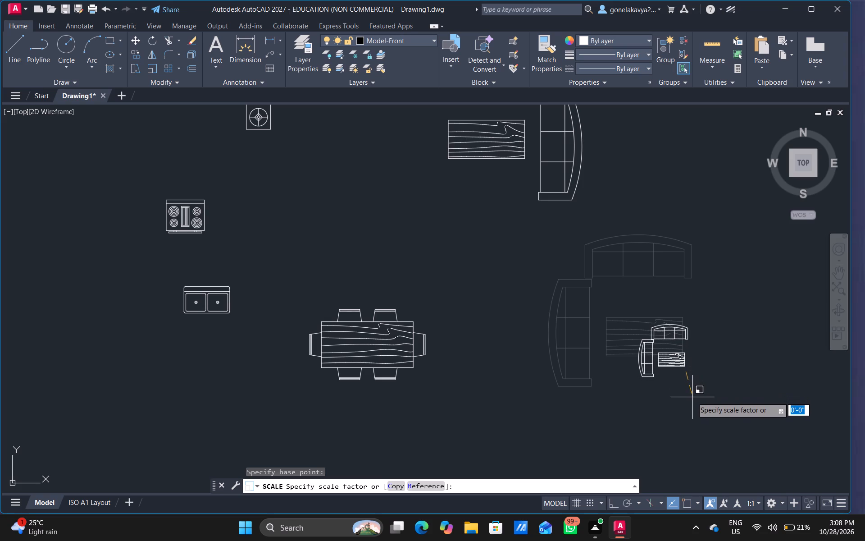
left_click(691, 394)
Move the reduced sofa set into the right-hand floor plan's hall, beside the short partition wall above the staircase.
left_click_drag(698, 371, 650, 378)
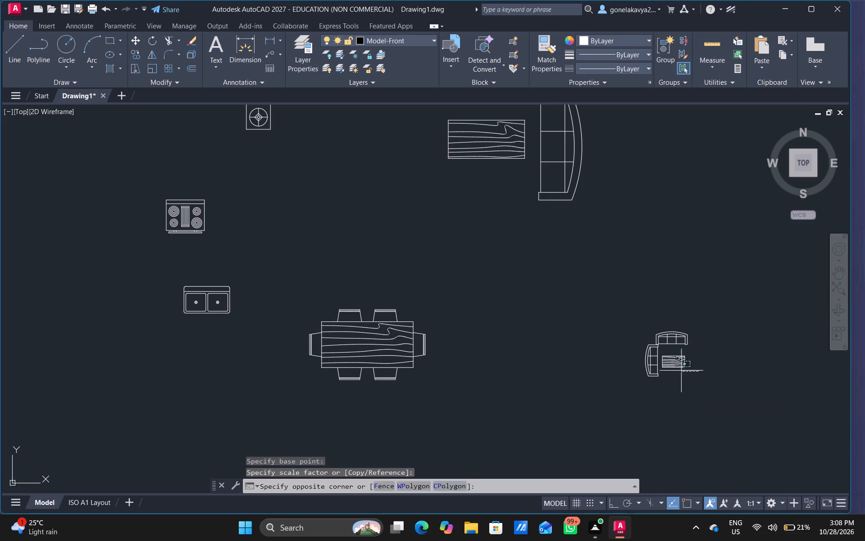
left_click_drag(650, 378, 689, 316)
right_click(696, 339)
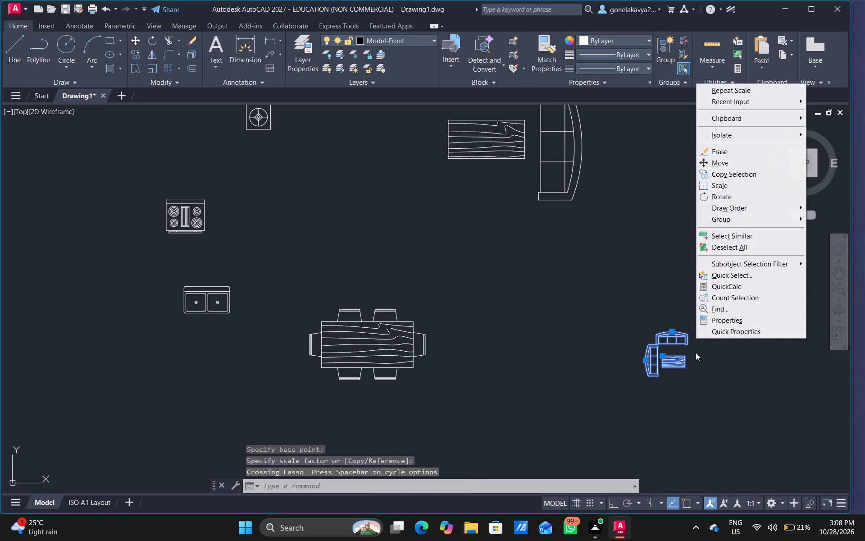
left_click(713, 166)
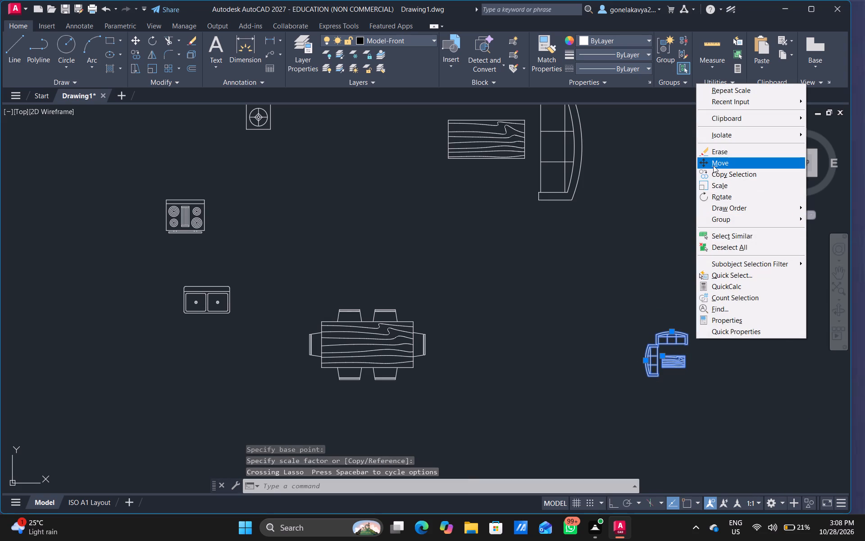
left_click(708, 382)
middle_click_drag(516, 315, 864, 394)
scroll(519, 320, "down", 1)
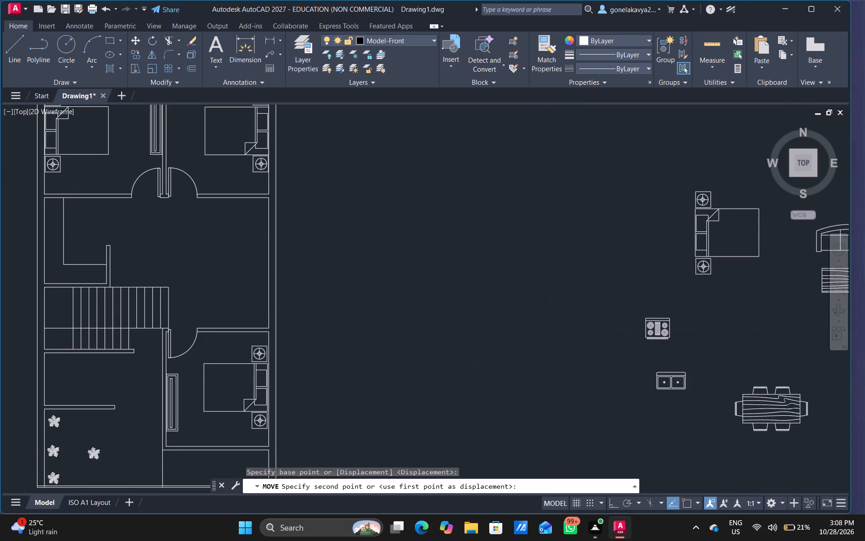
middle_click_drag(300, 337, 520, 429)
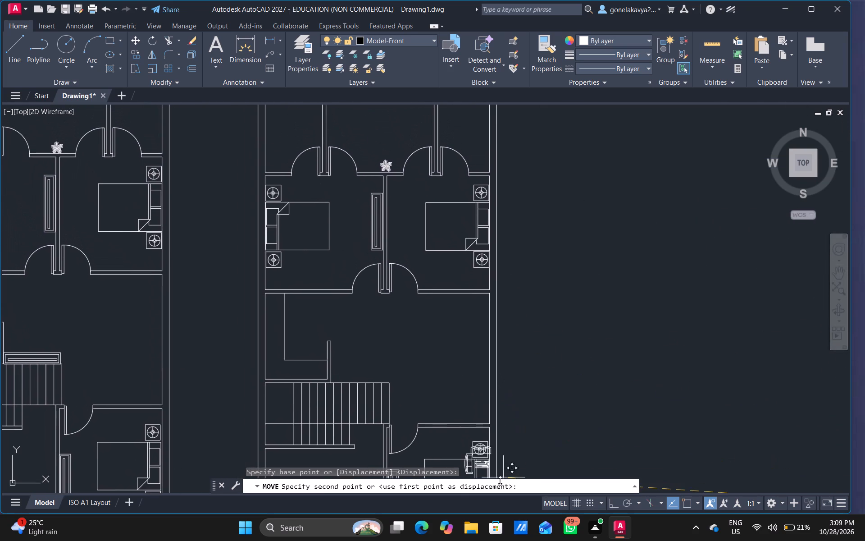
scroll(386, 367, "up", 2)
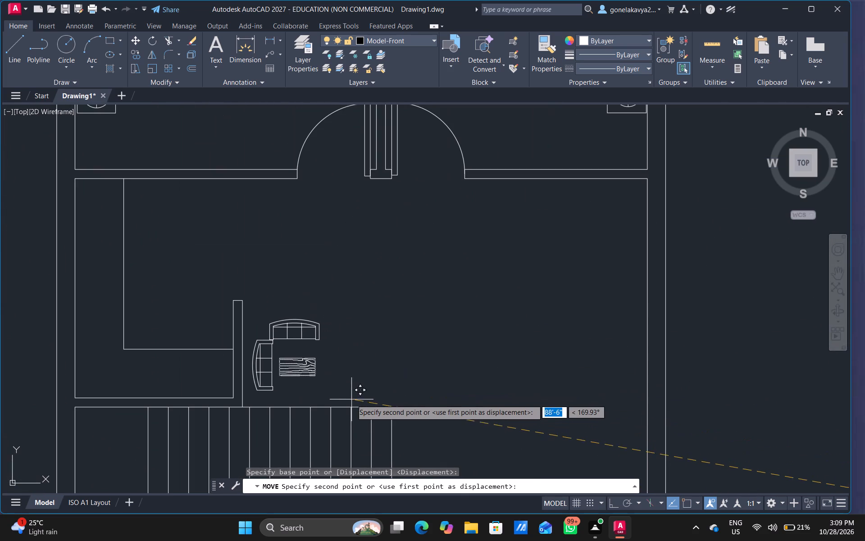
left_click(372, 391)
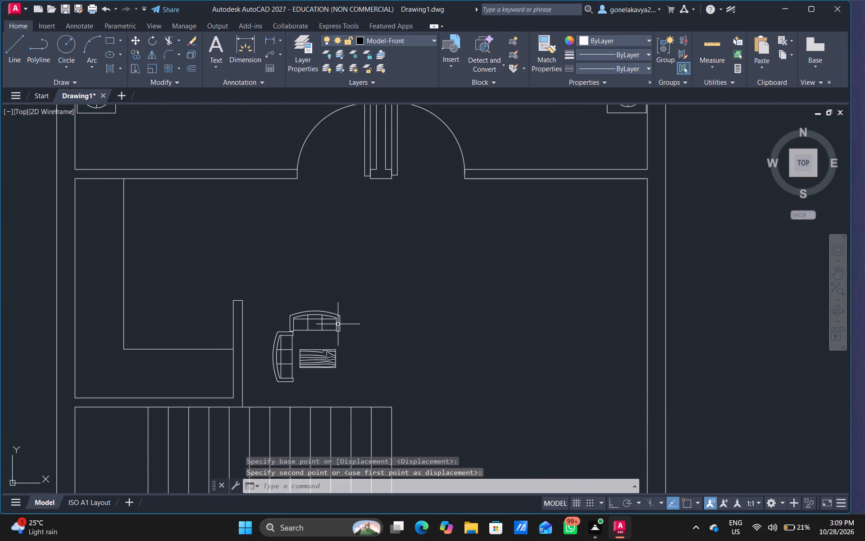
Scale both sofas and the coffee table in the hall up together freehand to nearly twice their size.
left_click(338, 322)
middle_click_drag(380, 348, 542, 346)
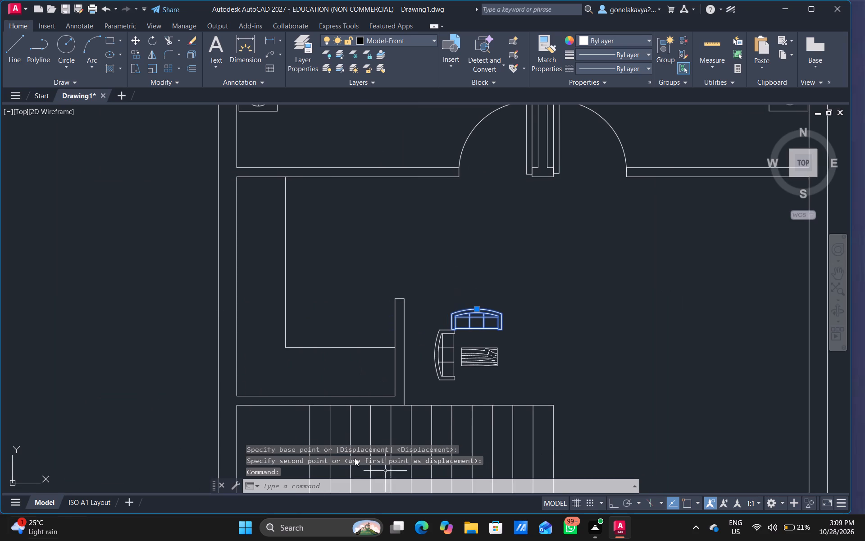
left_click(435, 341)
left_click(498, 363)
right_click(499, 363)
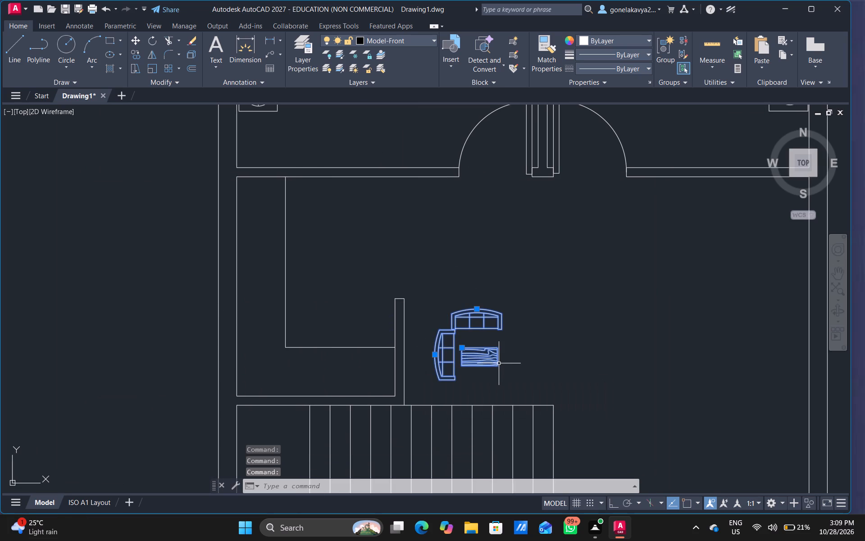
left_click(541, 211)
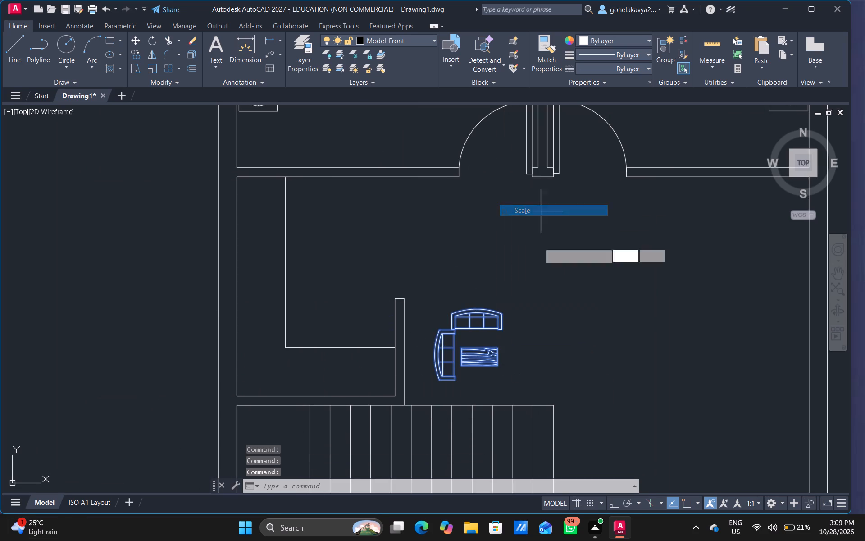
left_click(531, 352)
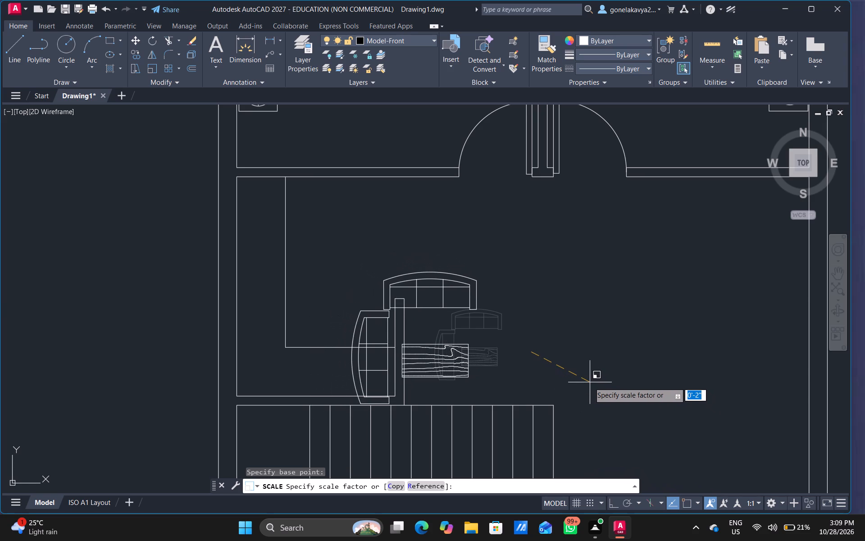
left_click(588, 381)
Move the enlarged sofa set about 2'-1" right so it sits clear of the partition wall in the hall.
left_click(445, 279)
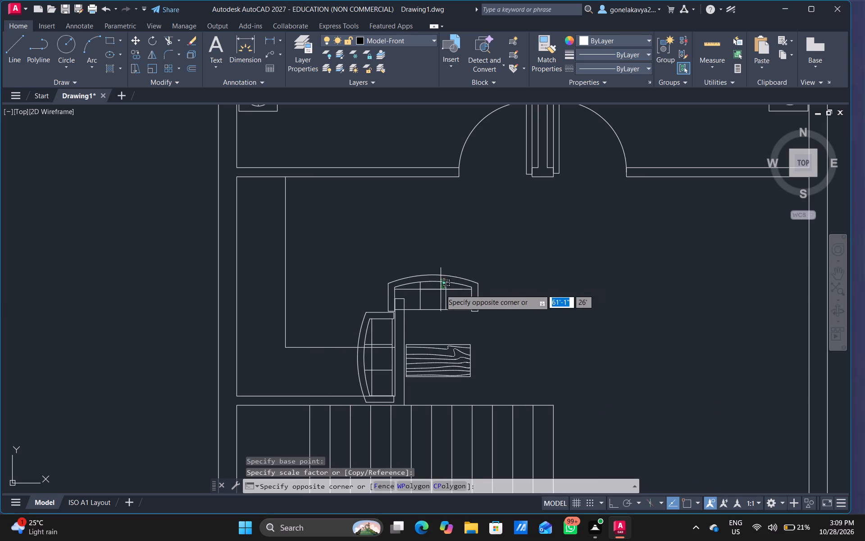
left_click(439, 289)
left_click(360, 351)
left_click(360, 353)
left_click(356, 362)
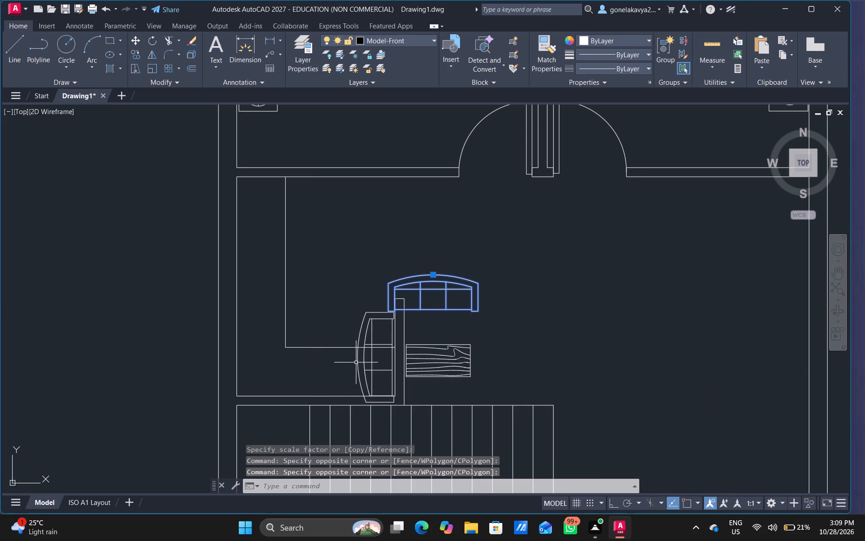
left_click(457, 357)
right_click(457, 357)
left_click(457, 347)
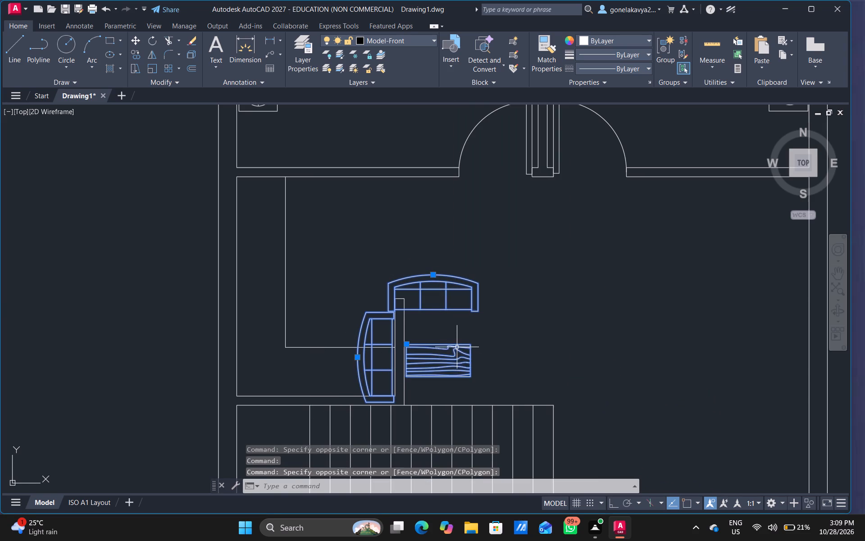
right_click(441, 348)
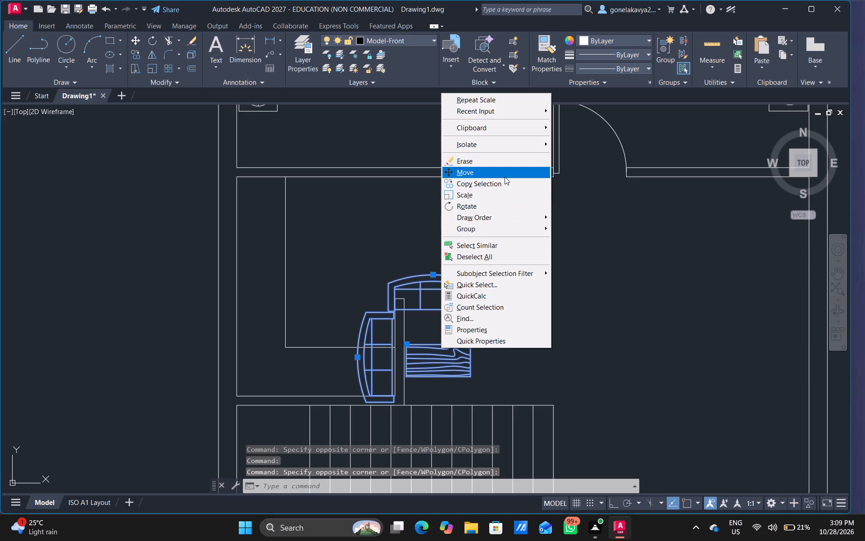
left_click(505, 177)
left_click(534, 331)
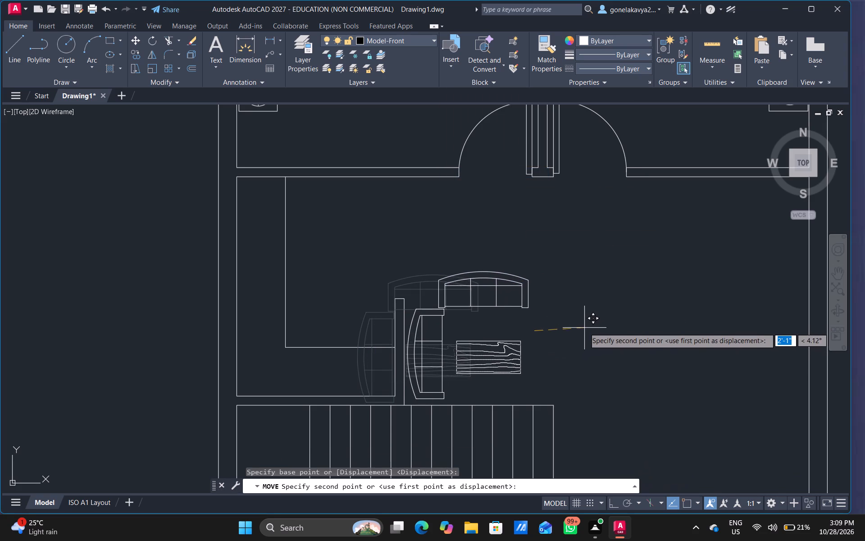
left_click(587, 330)
Scale the remaining L-shaped sofa set with its coffee table, outside the floor plans, slightly down freehand.
scroll(583, 355, "down", 1)
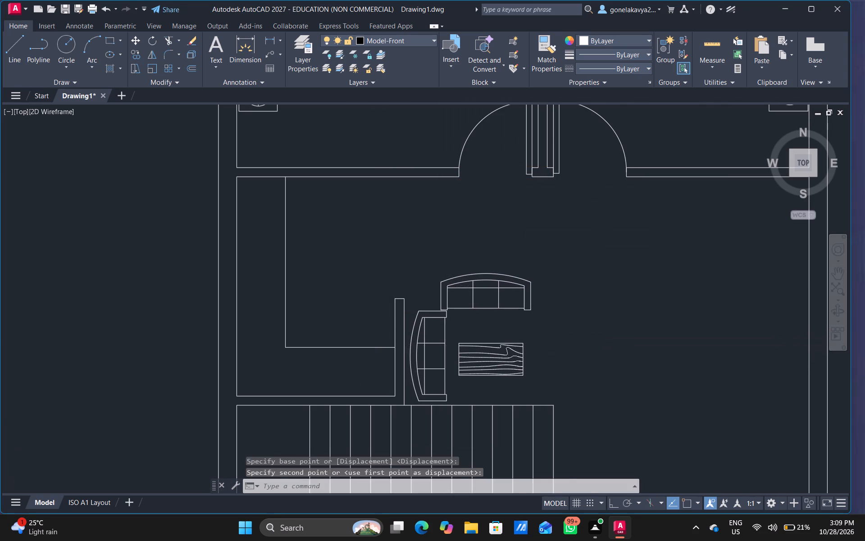
scroll(583, 356, "down", 2)
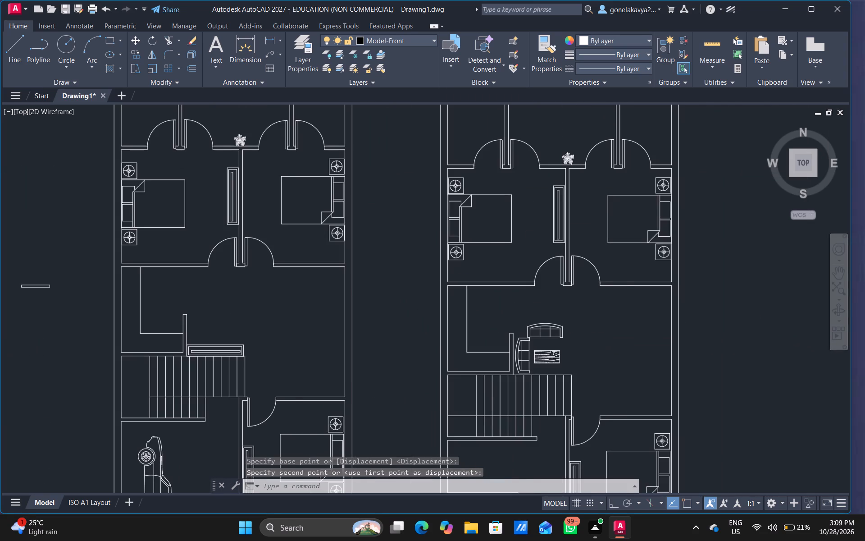
middle_click_drag(590, 364, 297, 247)
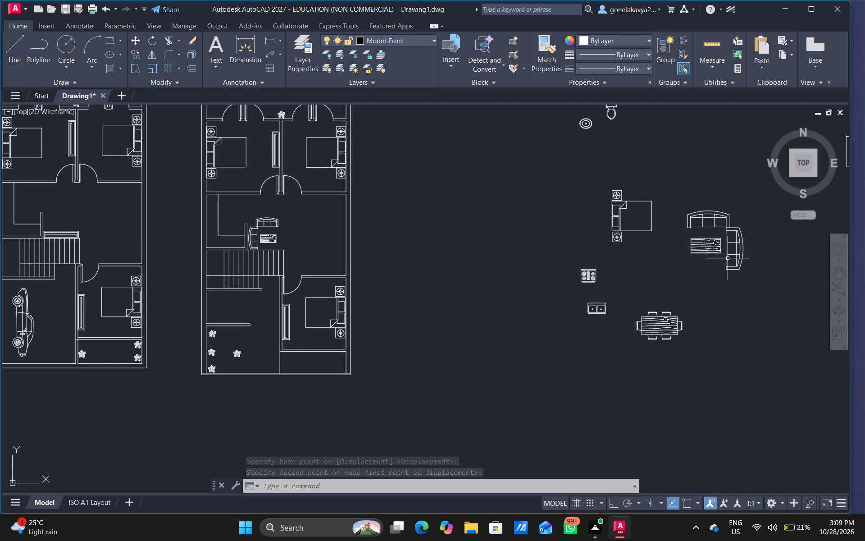
middle_click_drag(738, 258, 617, 319)
left_click_drag(634, 319, 555, 307)
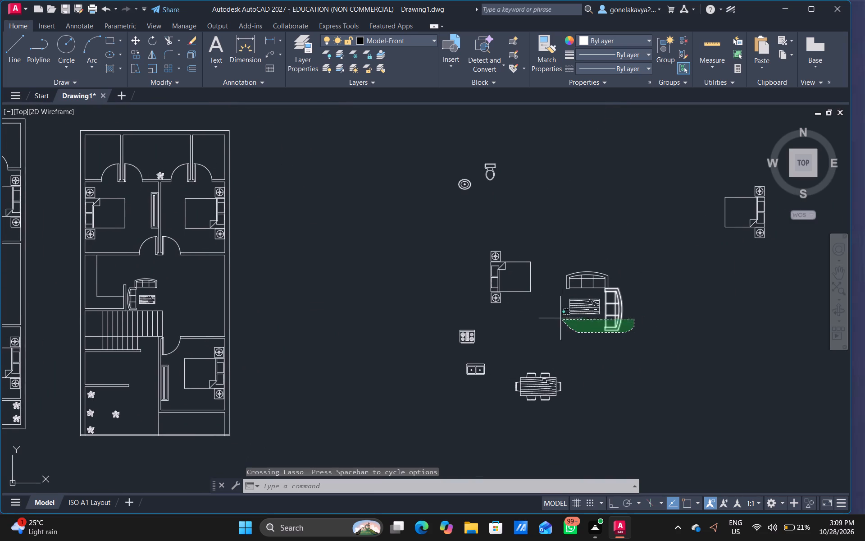
left_click_drag(555, 307, 588, 252)
right_click(589, 252)
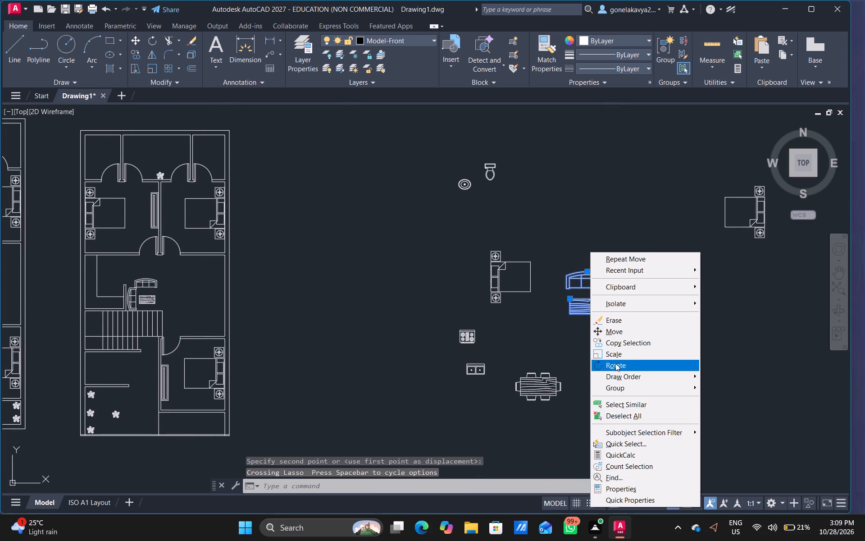
left_click(616, 354)
left_click(620, 340)
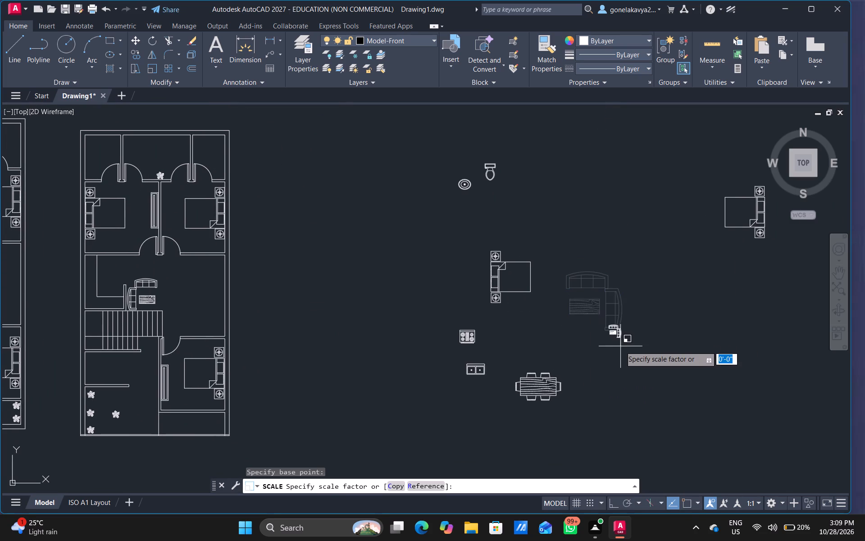
left_click(624, 366)
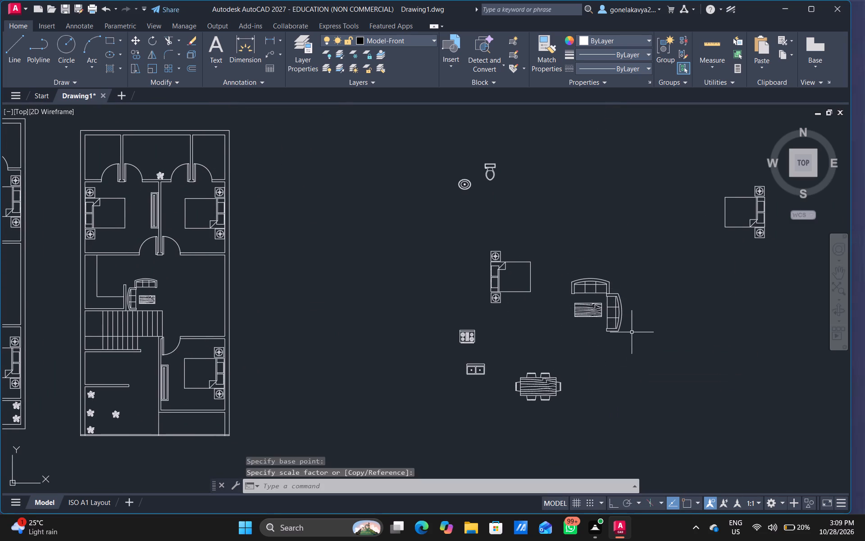
Move the reduced L-shaped sofa set and coffee table into the left-hand floor plan's hall, in its upper-right corner against the outer wall.
left_click_drag(632, 331, 620, 301)
right_click(623, 307)
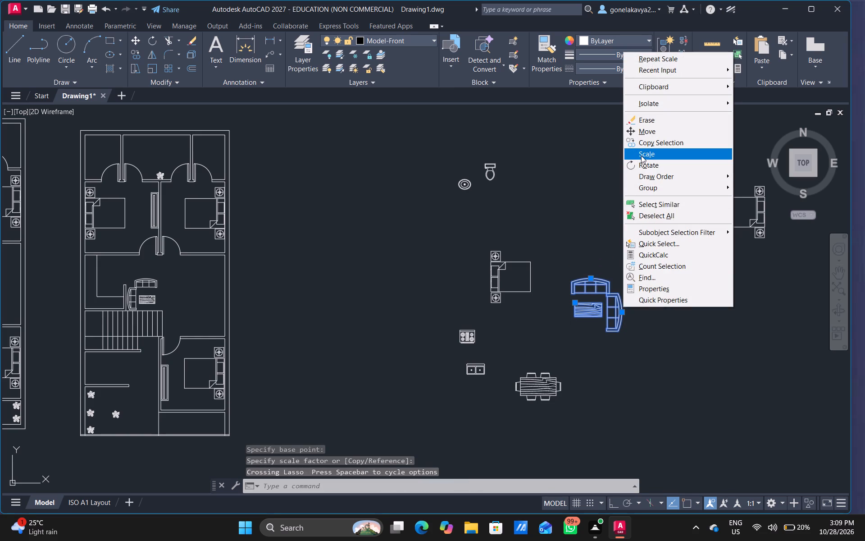
left_click(647, 132)
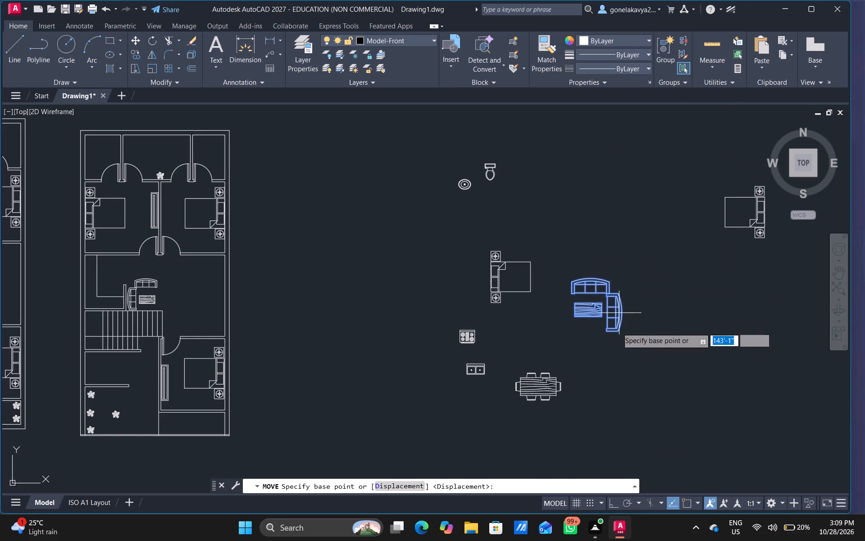
left_click(617, 339)
middle_click_drag(430, 340, 725, 358)
scroll(430, 340, "down", 1)
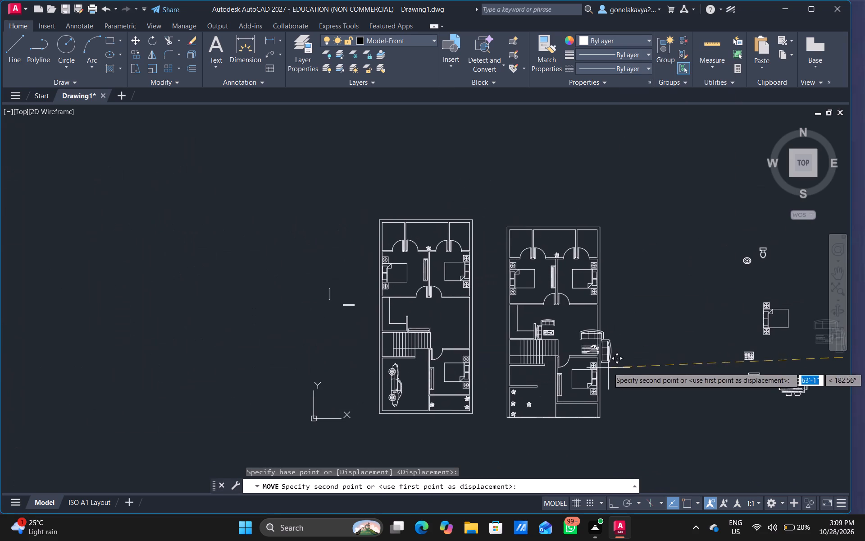
scroll(459, 335, "up", 1)
middle_click_drag(459, 335, 468, 346)
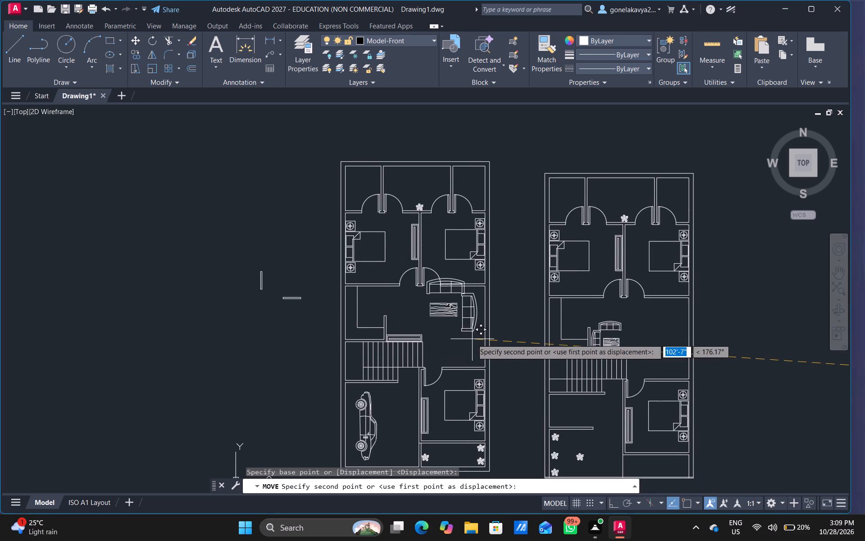
scroll(473, 338, "up", 2)
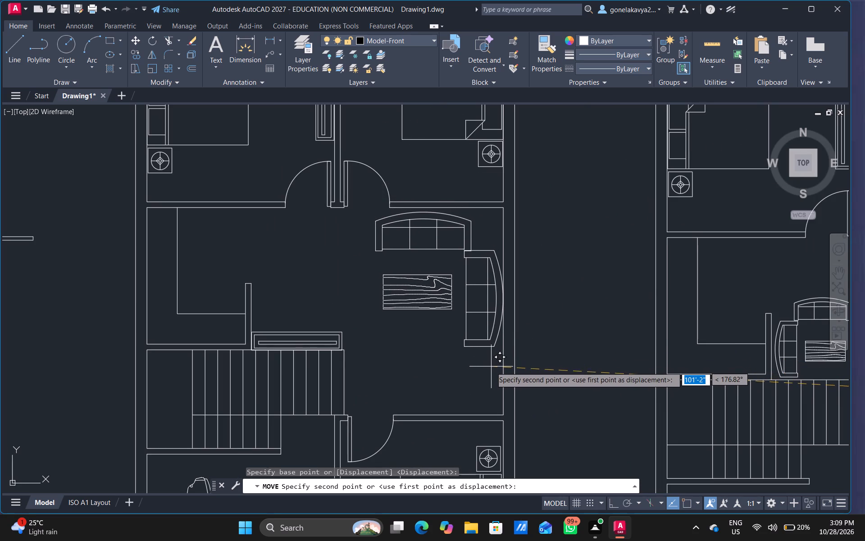
left_click(492, 363)
Move the six-seat dining table into the right-hand floor plan's hall, near the right outer wall just above the lower bedroom.
scroll(527, 357, "down", 1)
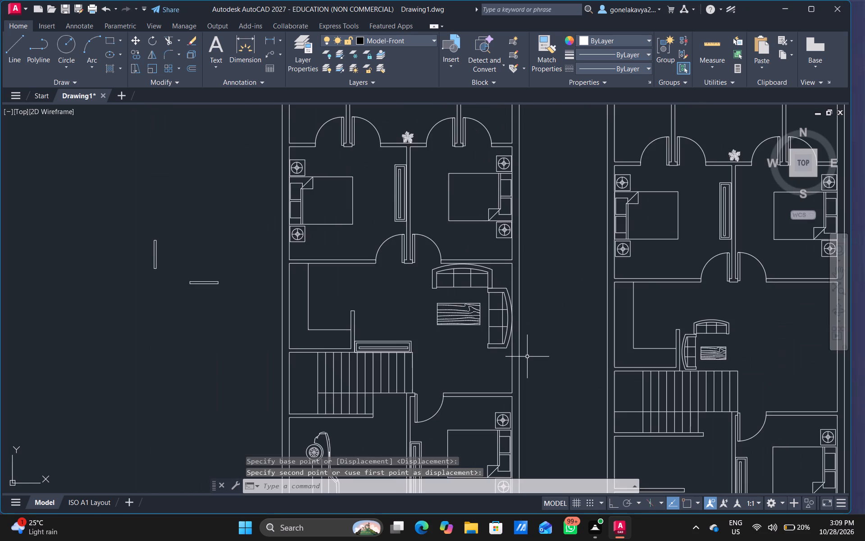
scroll(532, 354, "down", 1)
middle_click_drag(584, 369, 452, 251)
scroll(386, 332, "down", 2)
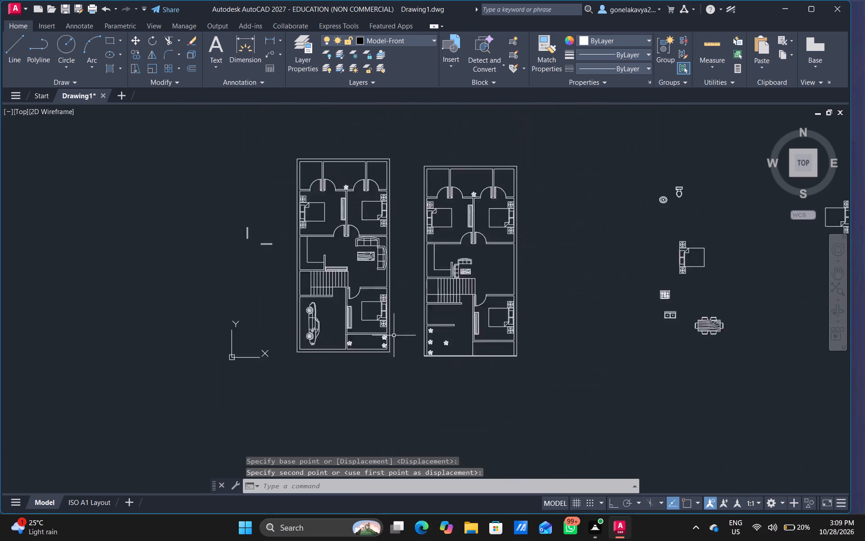
scroll(587, 319, "up", 2)
left_click(599, 350)
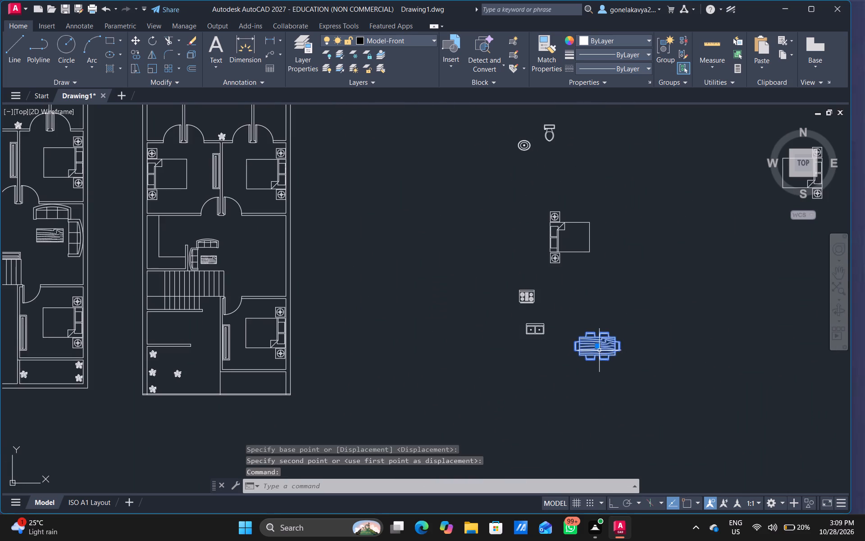
right_click(599, 350)
left_click(622, 160)
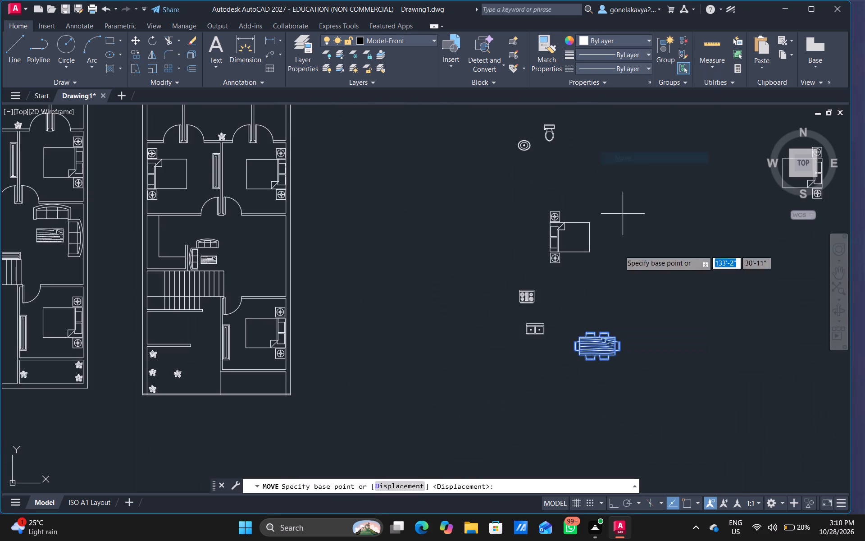
left_click(617, 365)
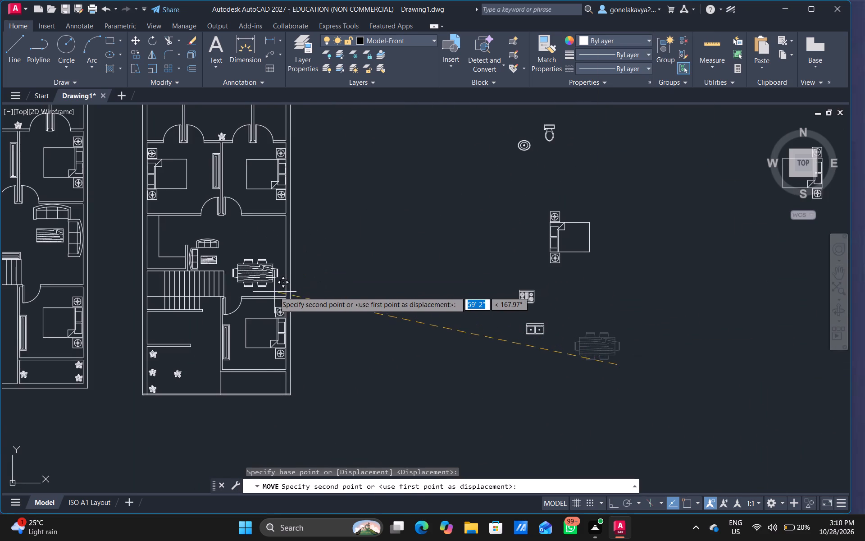
scroll(274, 292, "up", 3)
left_click(292, 298)
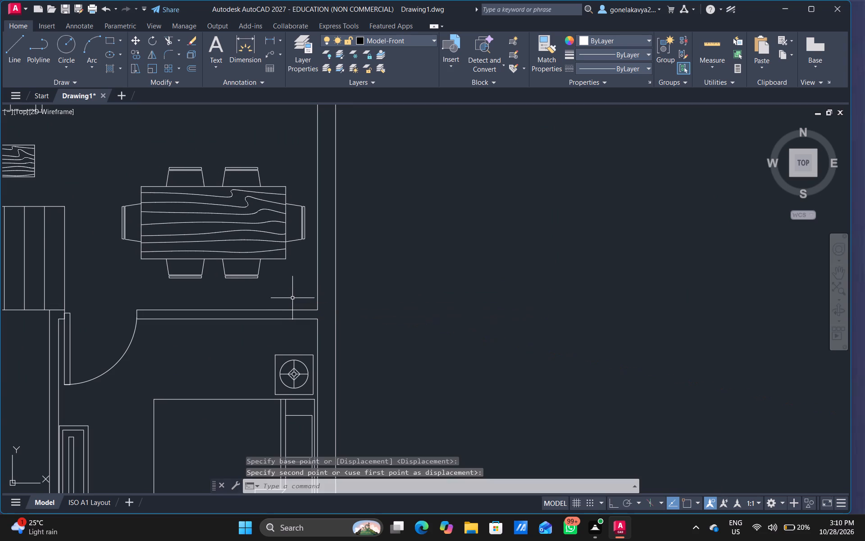
Copy the dining table from the right-hand plan into the left-hand plan's hall, below the sofa set.
scroll(292, 298, "down", 2)
middle_click_drag(275, 278, 487, 280)
left_click(470, 263)
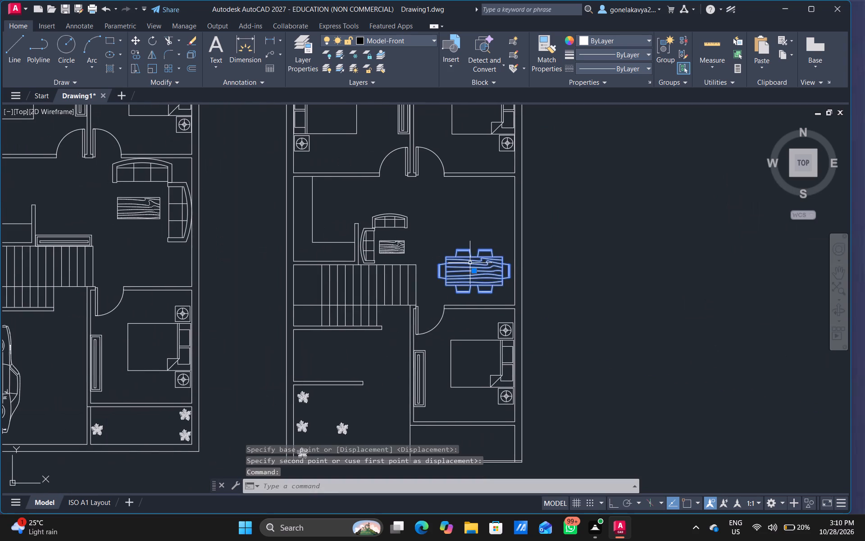
left_click(473, 285)
right_click(473, 285)
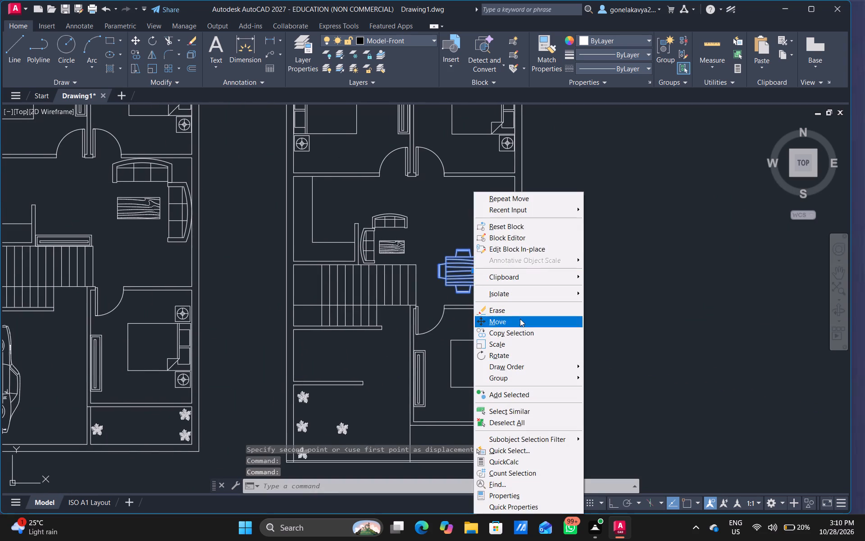
left_click(522, 332)
left_click(495, 268)
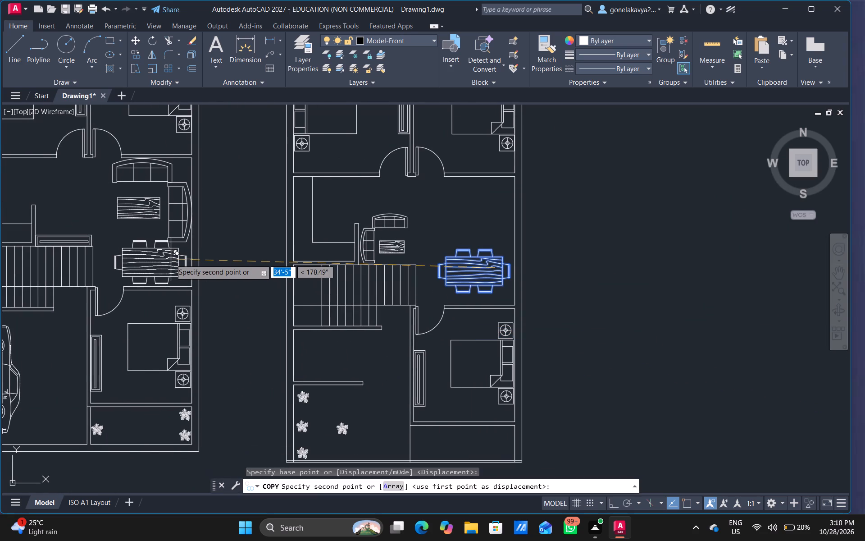
left_click(170, 257)
scroll(296, 265, "down", 2)
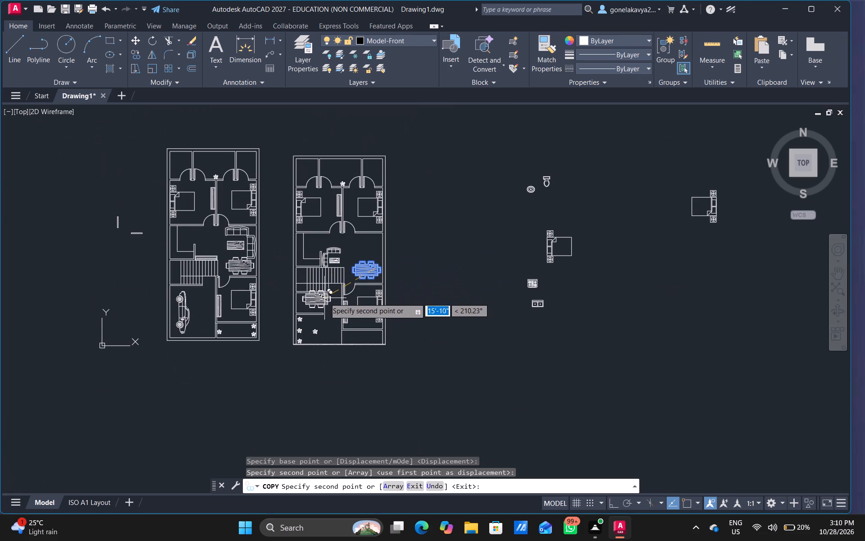
key("Escape")
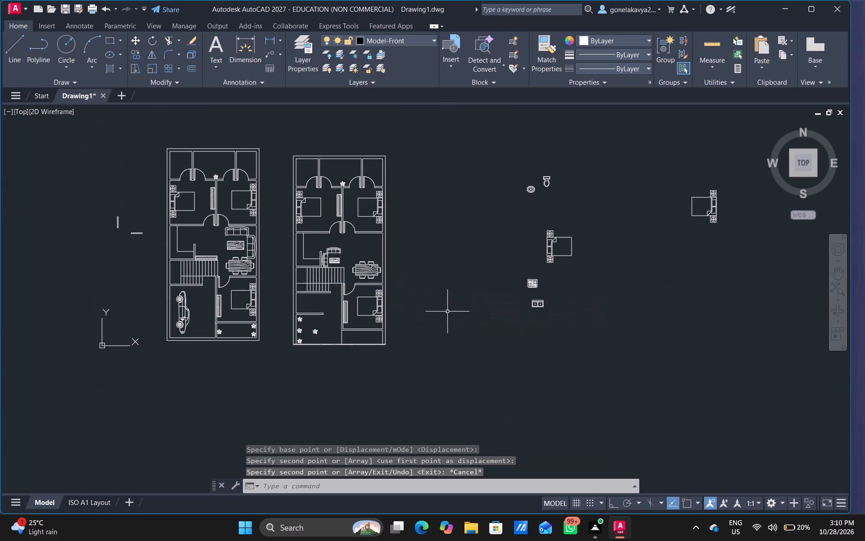
Rotate the stove block outside the floor plans to 270° with Ortho on.
scroll(451, 293, "up", 1)
scroll(641, 279, "up", 1)
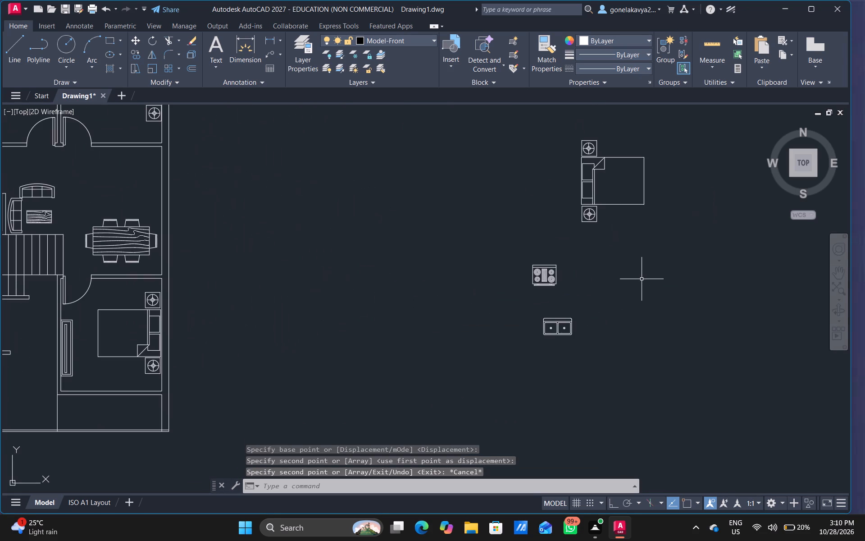
left_click(547, 272)
right_click(545, 272)
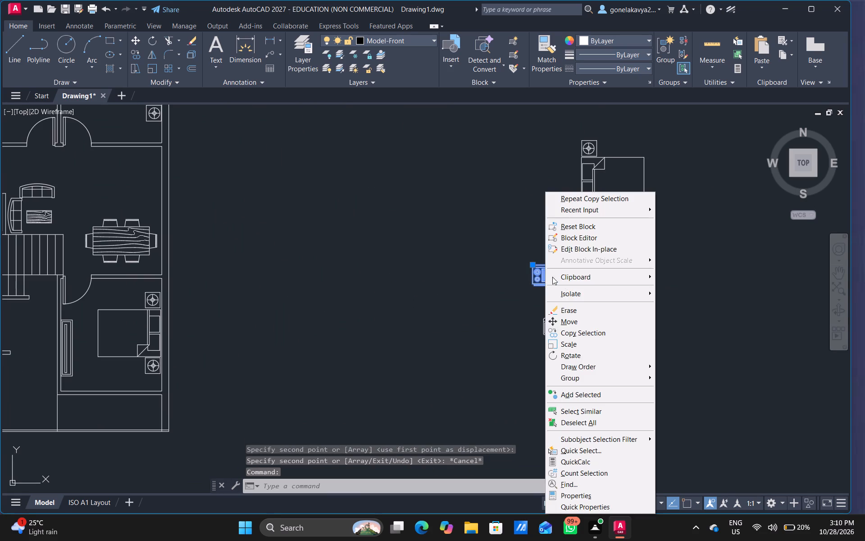
left_click(579, 352)
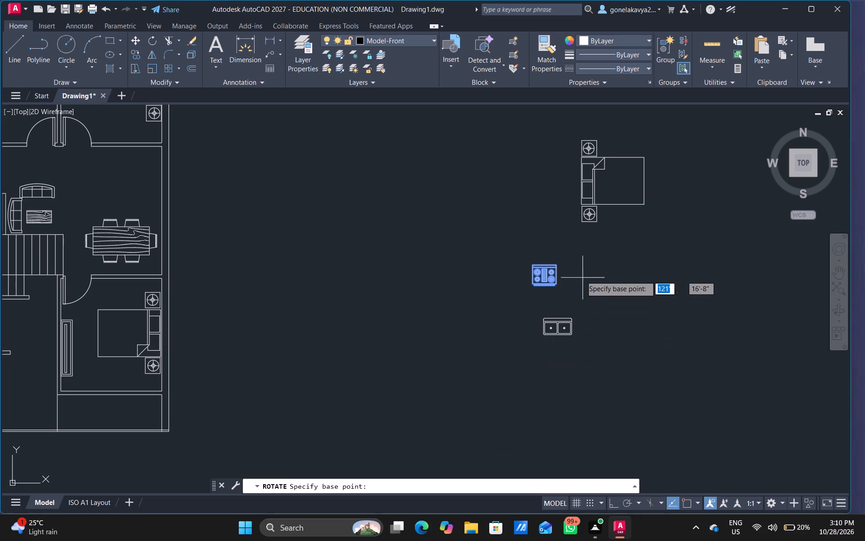
left_click(565, 289)
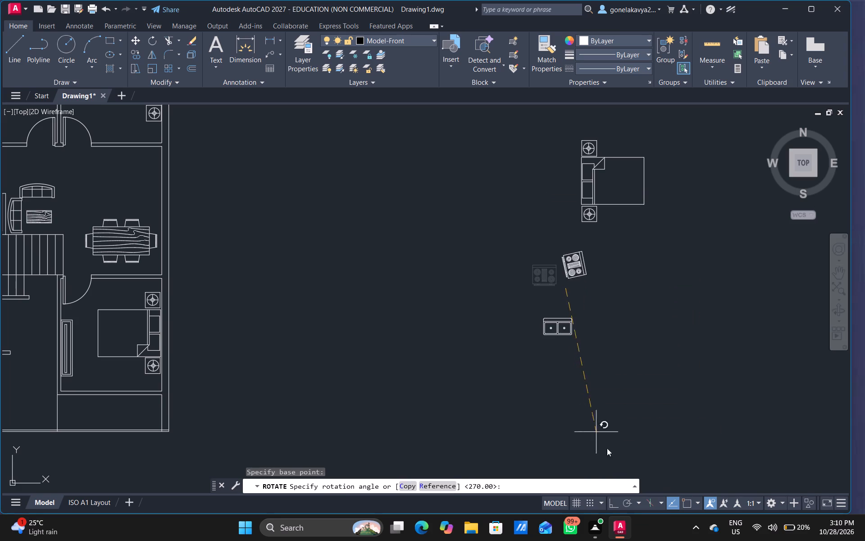
left_click(618, 504)
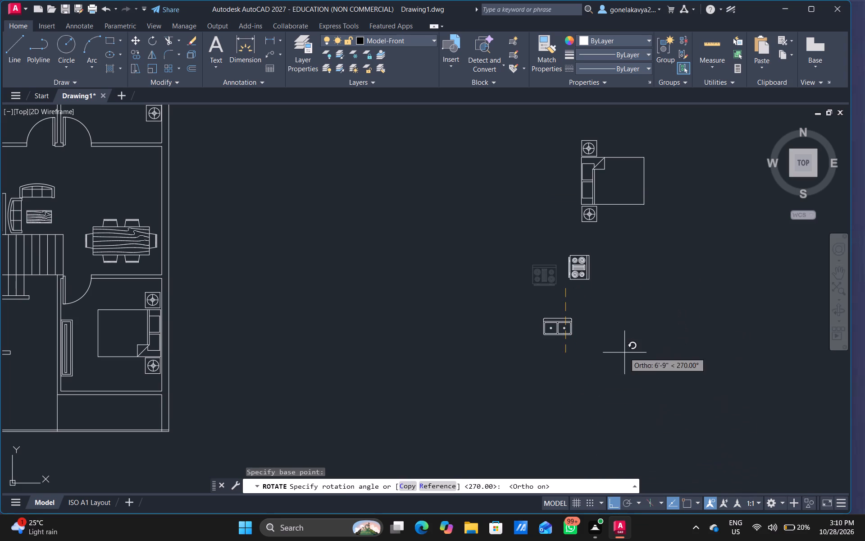
left_click(605, 367)
Copy the rotated stove with Ortho off onto the vertical kitchen counter along the left wall of the right-hand floor plan.
left_click(577, 269)
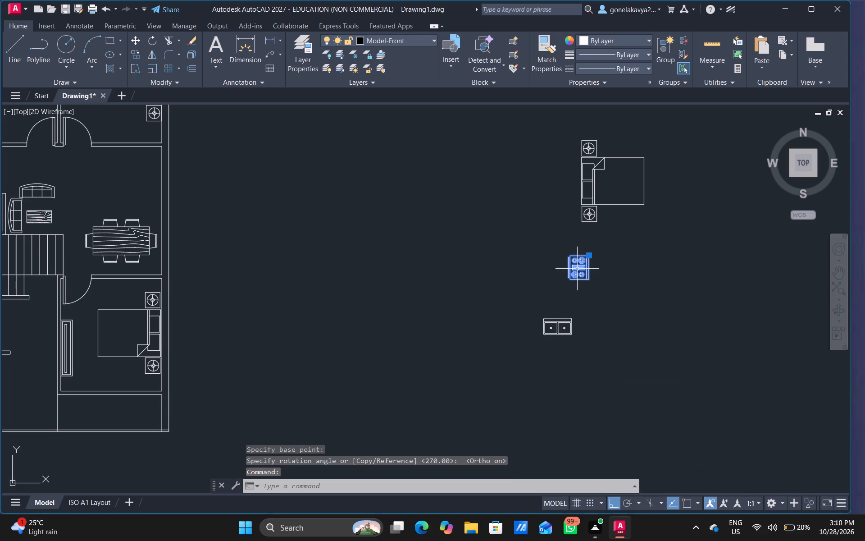
right_click(577, 269)
left_click(606, 332)
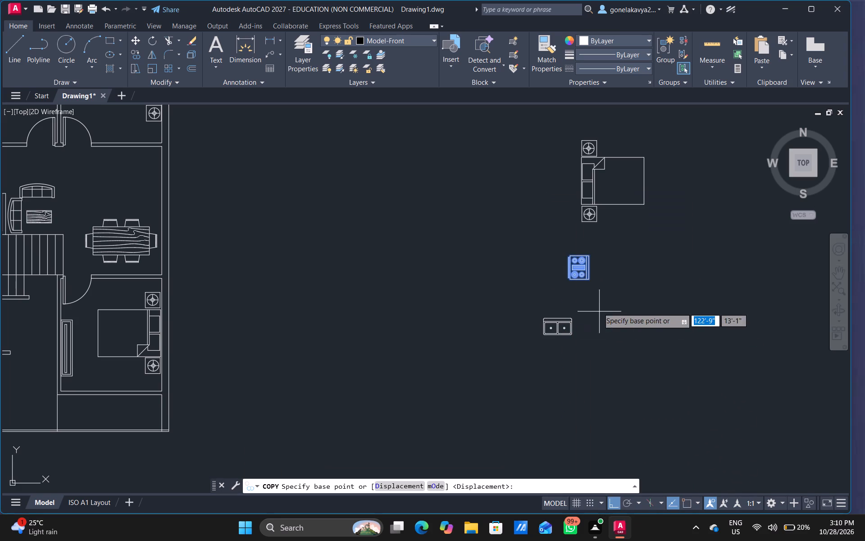
left_click(591, 282)
middle_click_drag(404, 288, 406, 294)
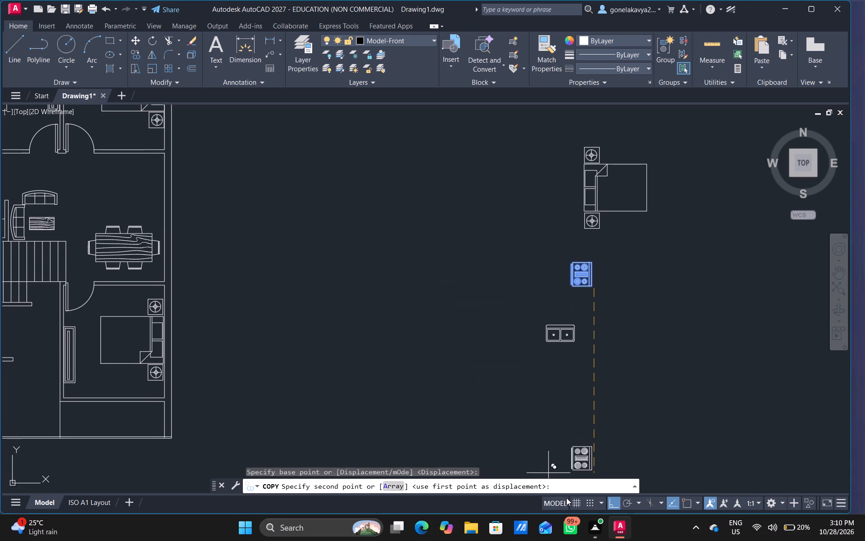
left_click(612, 502)
middle_click_drag(156, 247, 165, 259)
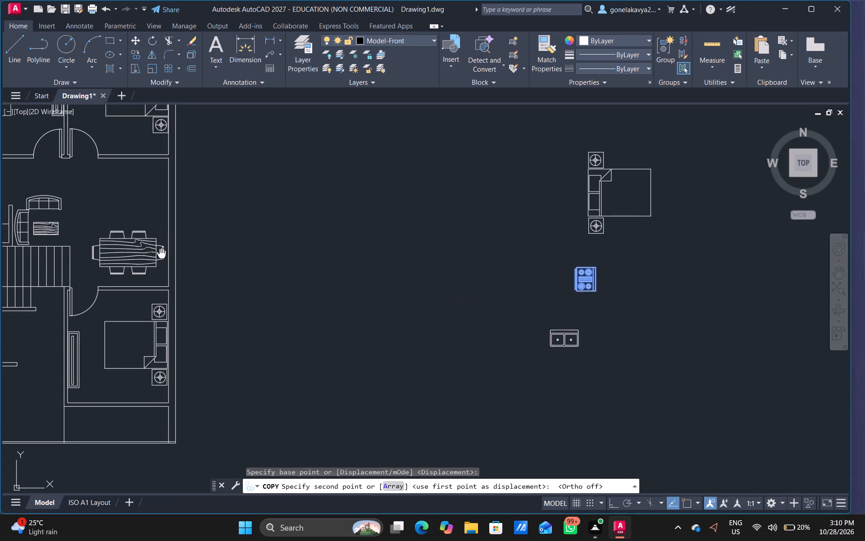
middle_click_drag(165, 259, 530, 385)
scroll(532, 386, "down", 1)
scroll(433, 367, "up", 3)
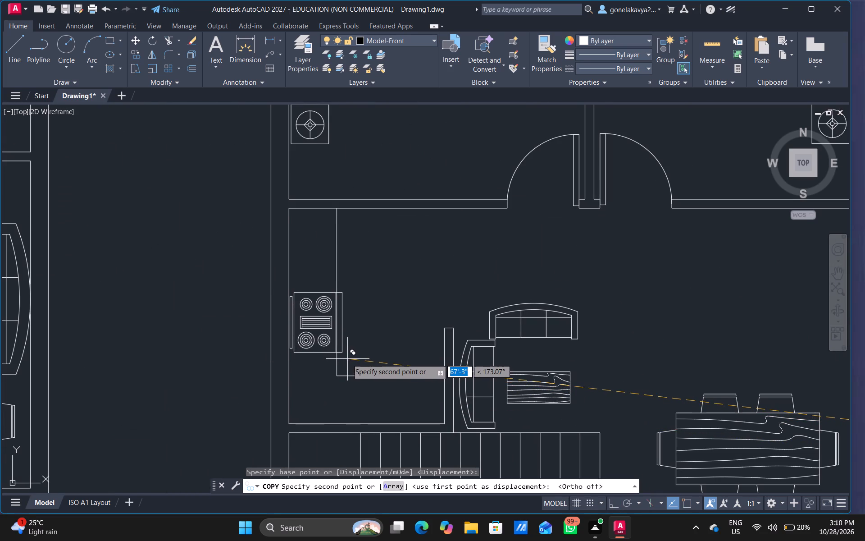
left_click(348, 358)
Place another copy of the stove on the vertical kitchen counter along the left wall of the left-hand floor plan.
scroll(337, 368, "down", 1)
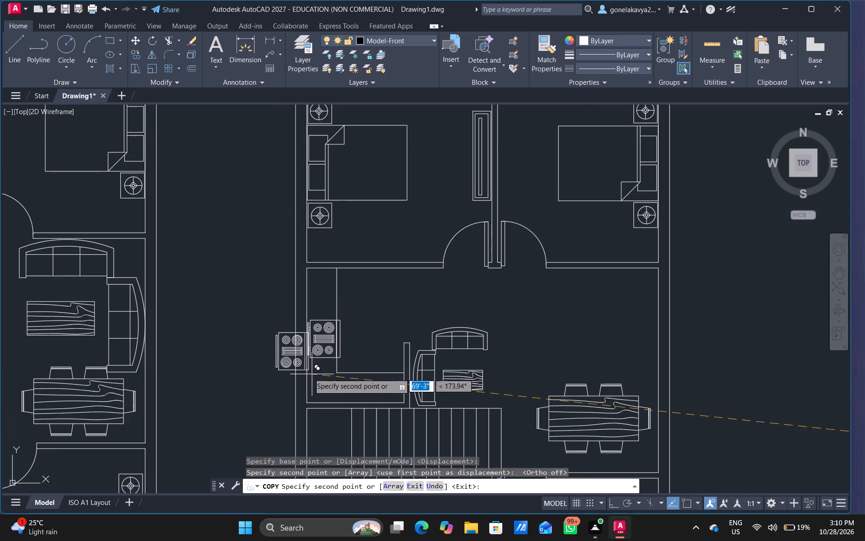
middle_click_drag(291, 366, 577, 305)
middle_click_drag(203, 283, 373, 333)
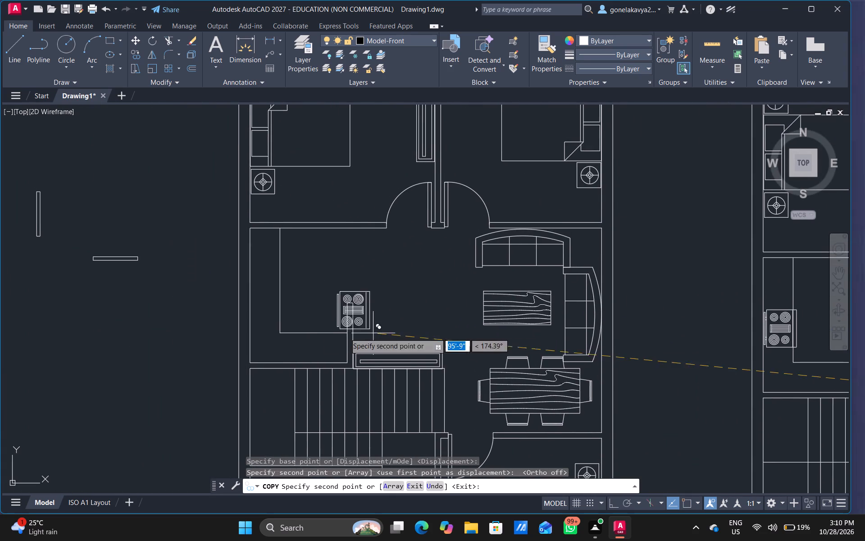
scroll(281, 328, "up", 2)
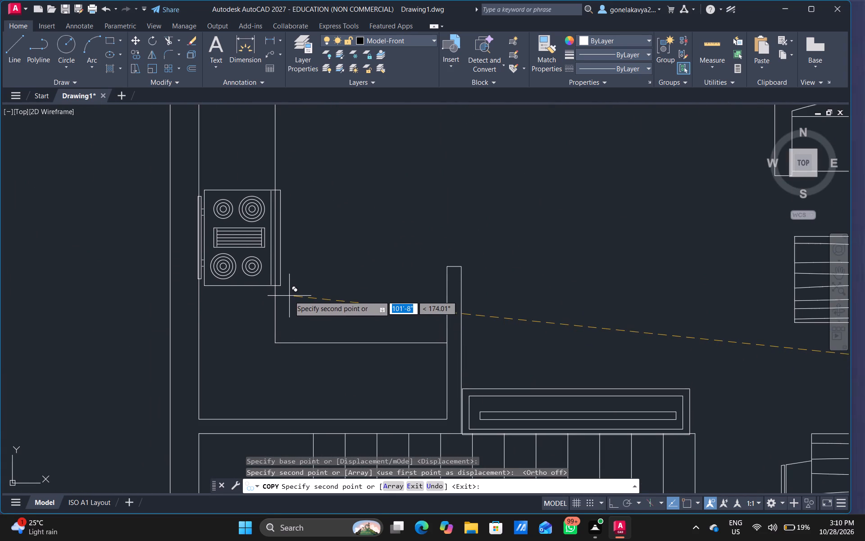
left_click(288, 295)
scroll(378, 321, "down", 3)
key("Escape")
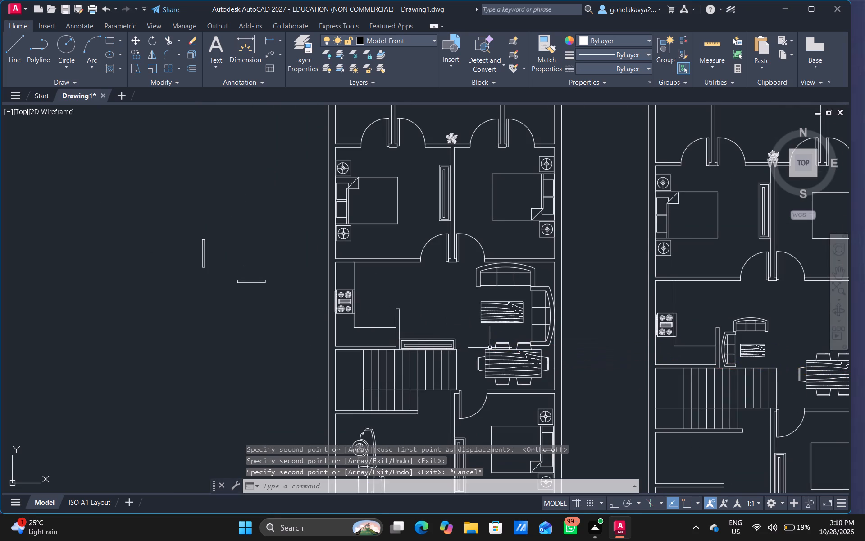
Move the double-bowl sink from outside the plans onto the horizontal kitchen counter of the right-hand floor plan.
scroll(617, 343, "down", 1)
middle_click_drag(677, 352, 211, 203)
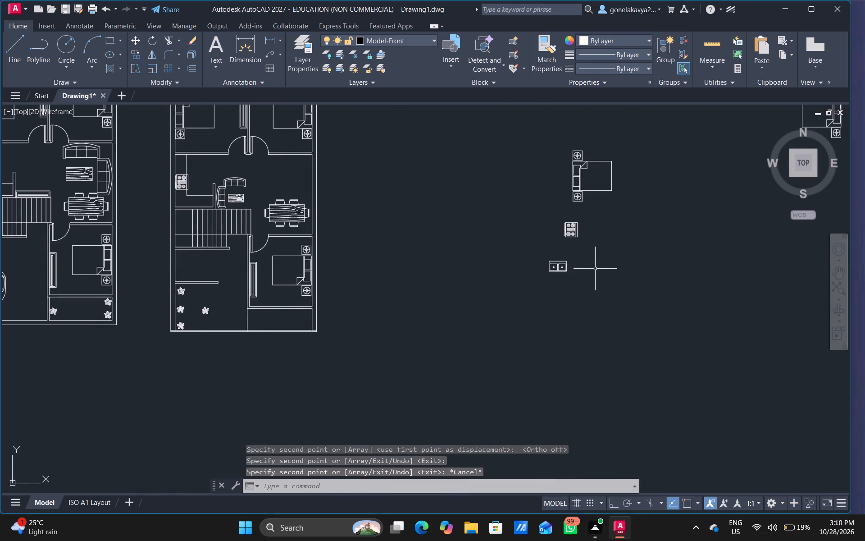
scroll(595, 269, "up", 2)
left_click_drag(540, 291, 537, 246)
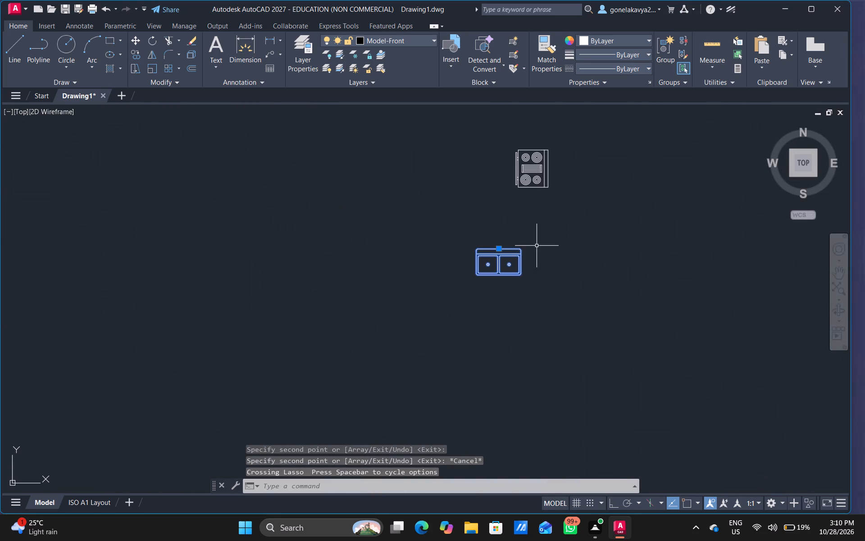
right_click(537, 246)
left_click(595, 319)
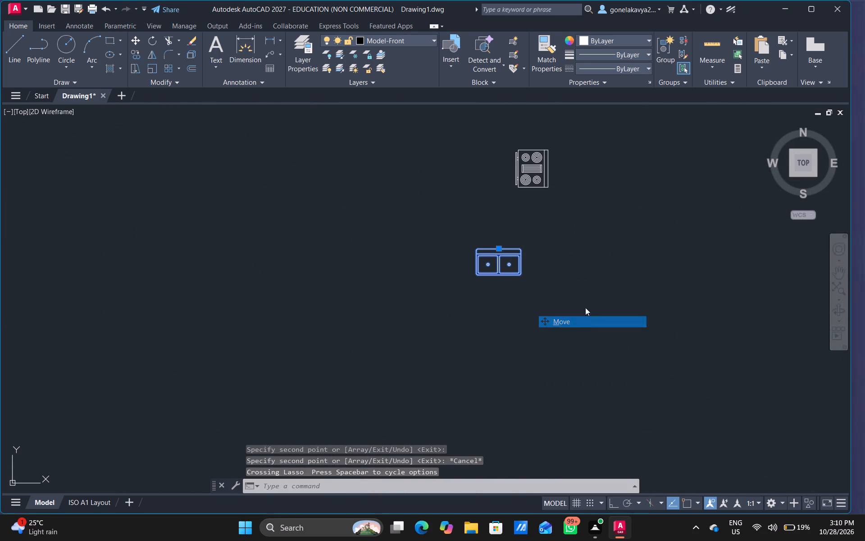
left_click(534, 279)
scroll(328, 309, "down", 2)
middle_click_drag(327, 309, 637, 370)
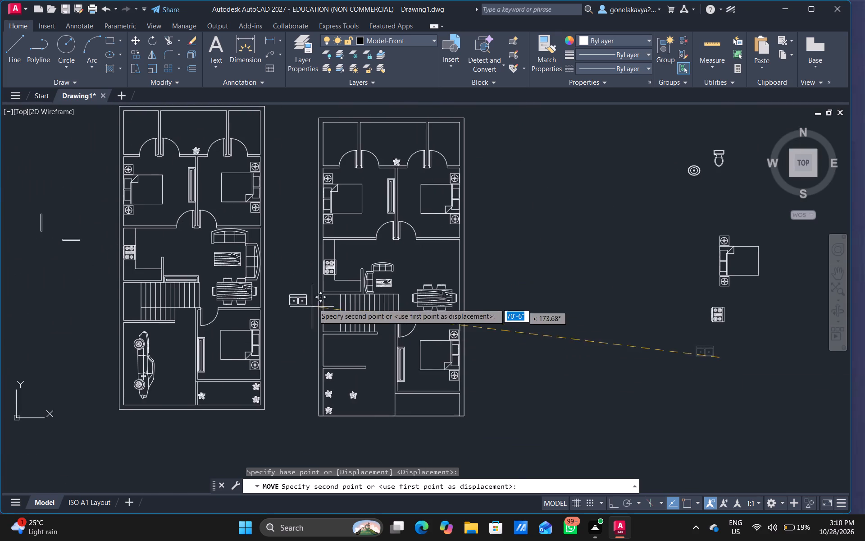
scroll(317, 296, "up", 3)
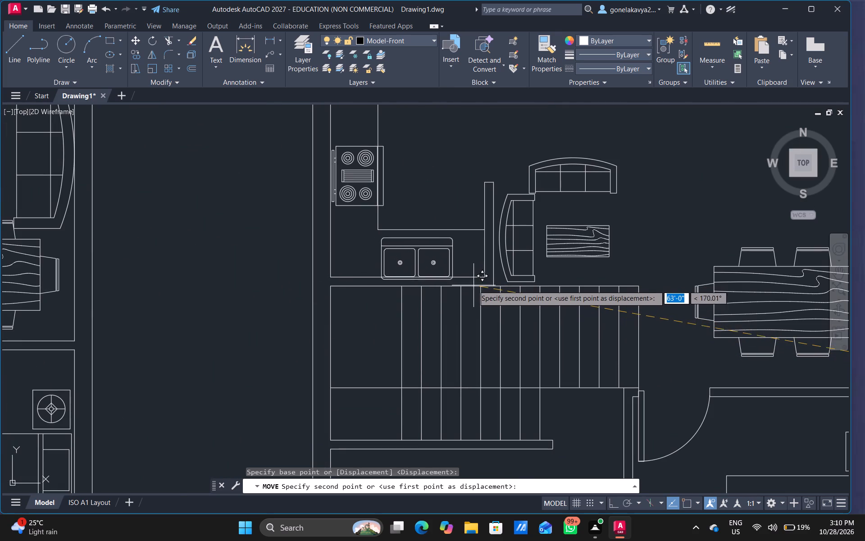
left_click(476, 281)
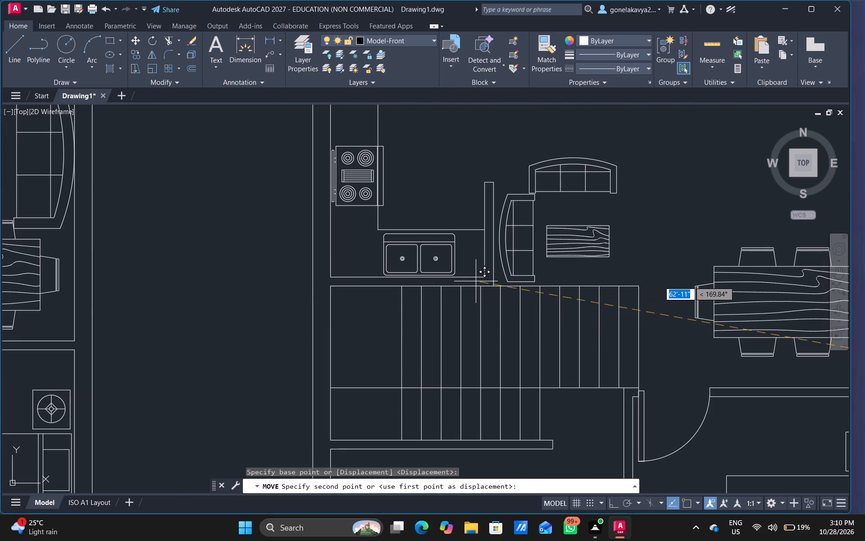
Copy the sink from the right-hand plan onto the horizontal kitchen counter of the left-hand floor plan.
left_click(422, 246)
right_click(422, 246)
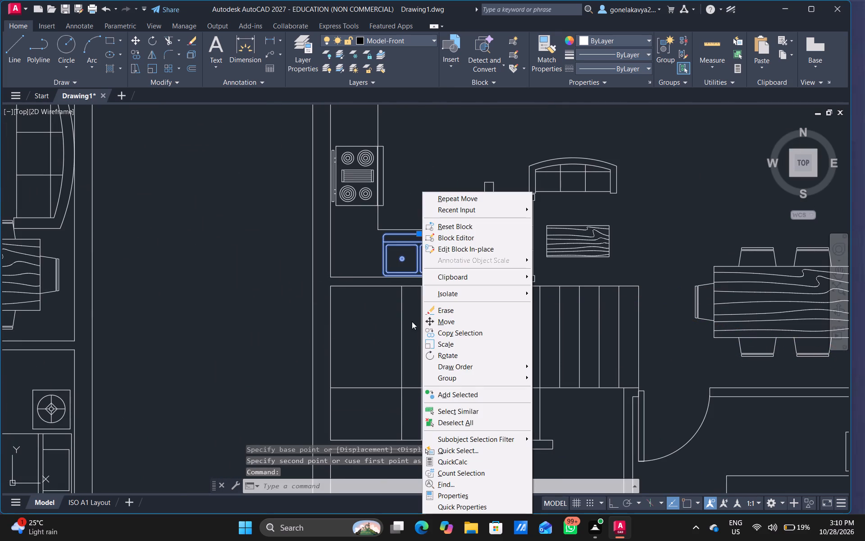
left_click(455, 332)
left_click(434, 278)
middle_click_drag(245, 286, 666, 302)
scroll(494, 306, "down", 1)
scroll(291, 274, "up", 2)
middle_click_drag(281, 267, 339, 340)
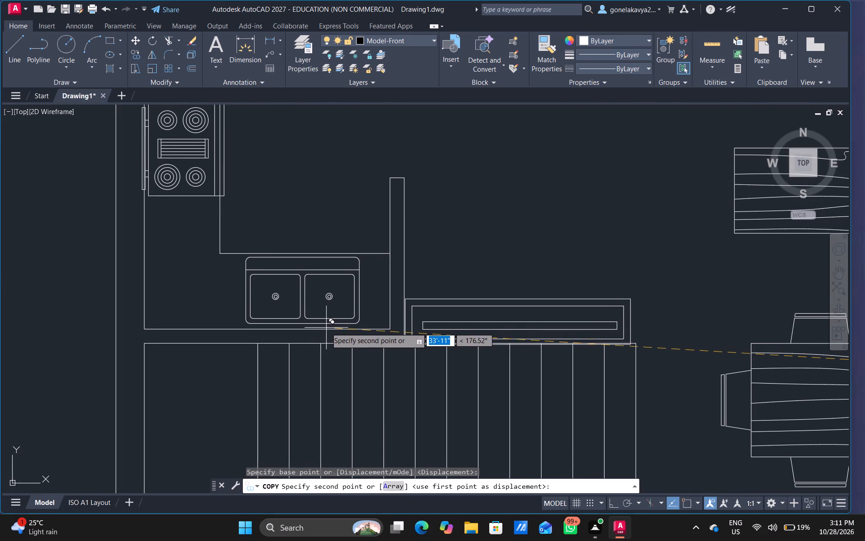
left_click(326, 327)
key("Escape")
Look over the furnished rooms of both floor plans to check which rooms still need fixtures.
scroll(575, 323, "down", 2)
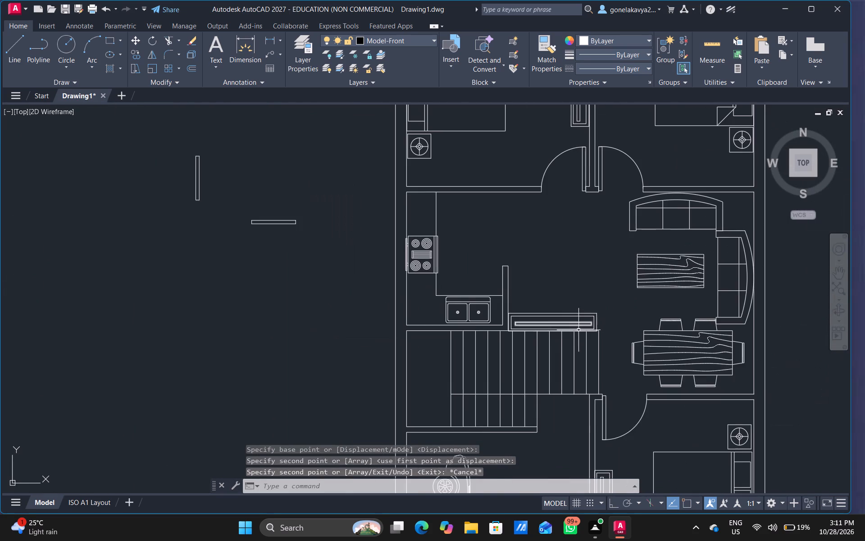
middle_click_drag(586, 333, 453, 285)
scroll(453, 285, "down", 2)
middle_click_drag(606, 330, 535, 312)
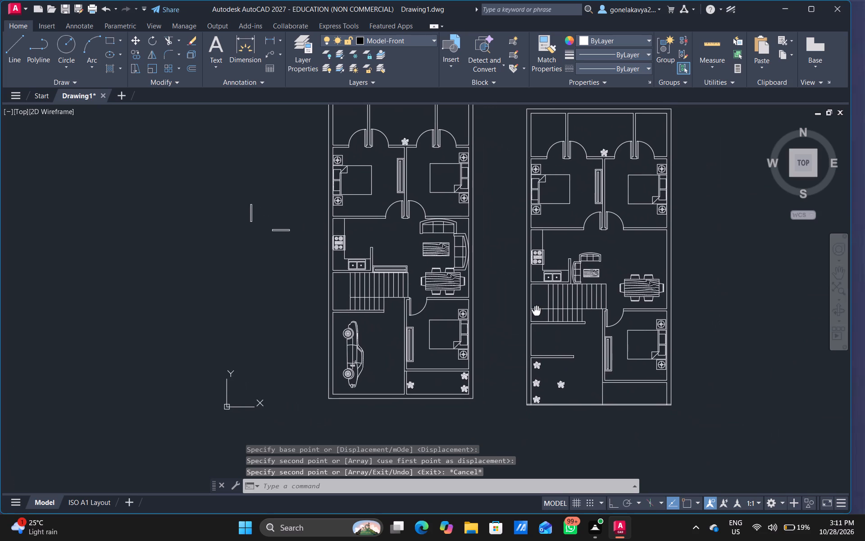
middle_click_drag(535, 312, 465, 300)
middle_click_drag(561, 357, 529, 341)
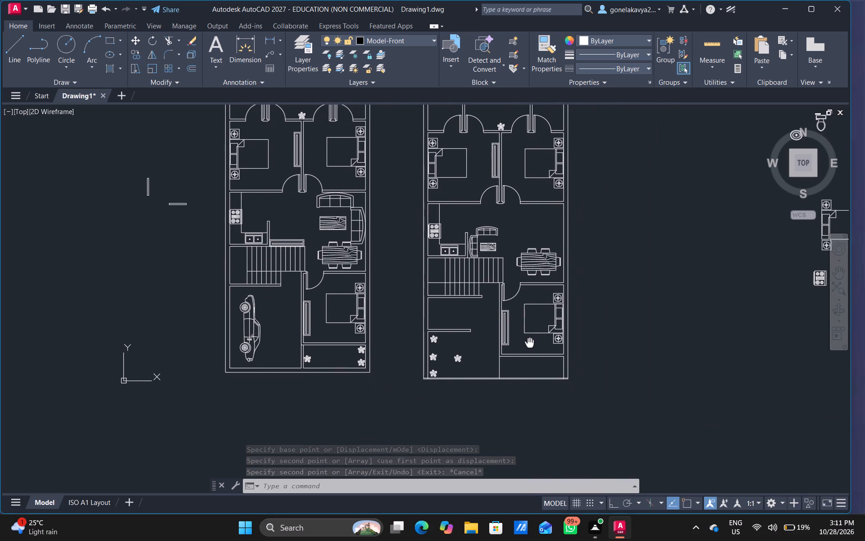
middle_click_drag(529, 341, 522, 341)
scroll(441, 342, "up", 1)
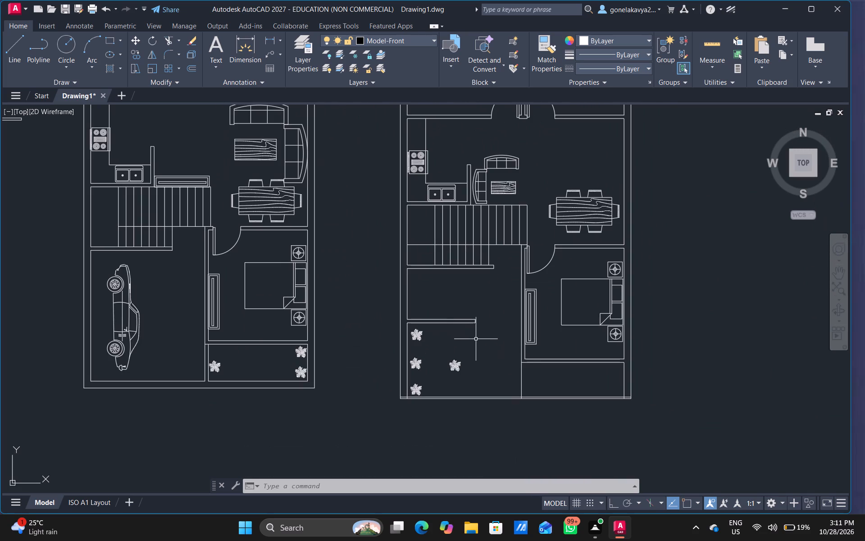
scroll(487, 341, "down", 1)
middle_click_drag(656, 339, 657, 339)
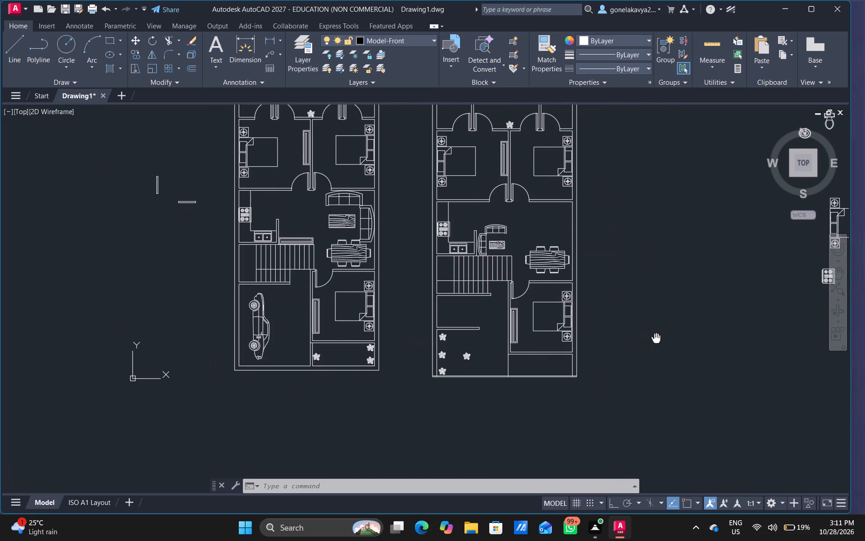
Rotate the toilet block outside the floor plans to 270° with Ortho on.
middle_click_drag(657, 339, 484, 330)
middle_click_drag(565, 244, 565, 298)
scroll(569, 268, "down", 1)
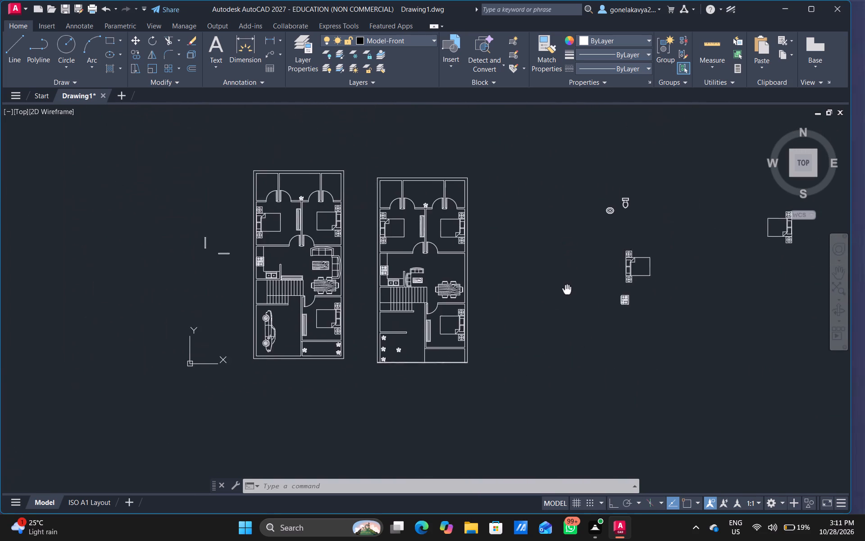
middle_click_drag(565, 298, 548, 316)
scroll(617, 217, "up", 3)
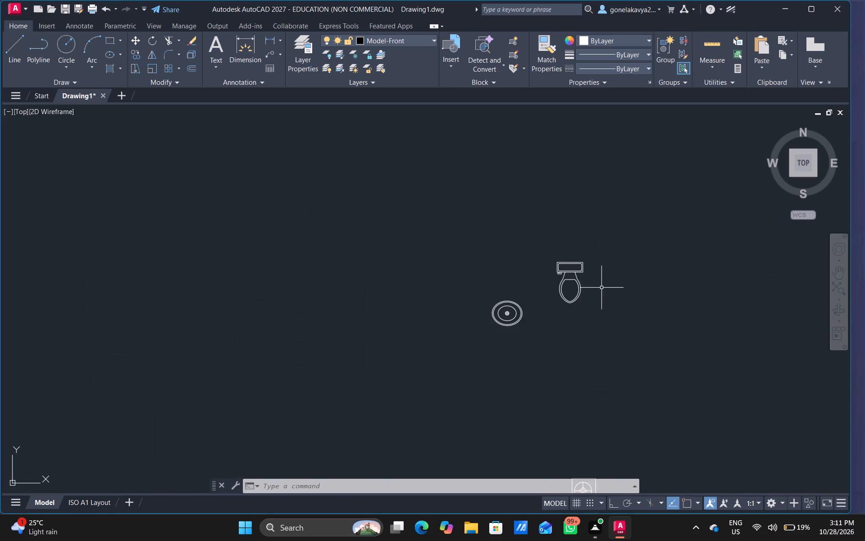
scroll(601, 289, "down", 1)
left_click(582, 279)
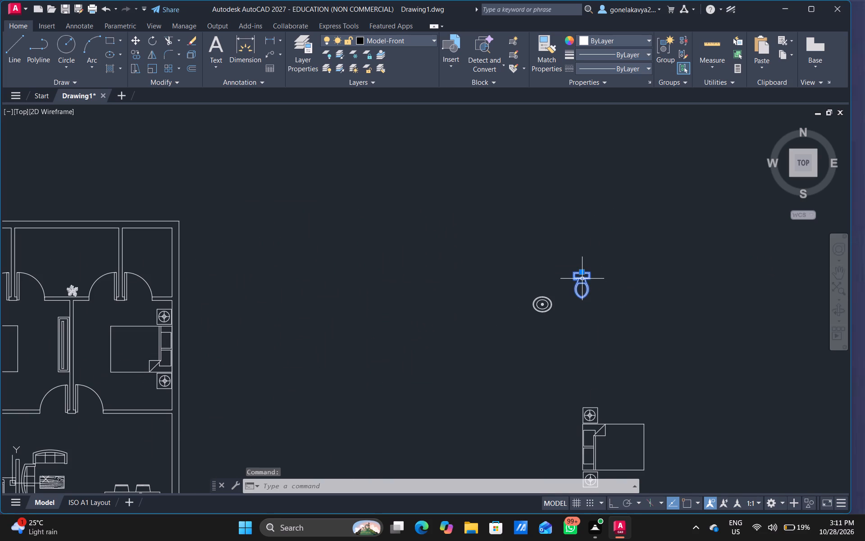
right_click(582, 279)
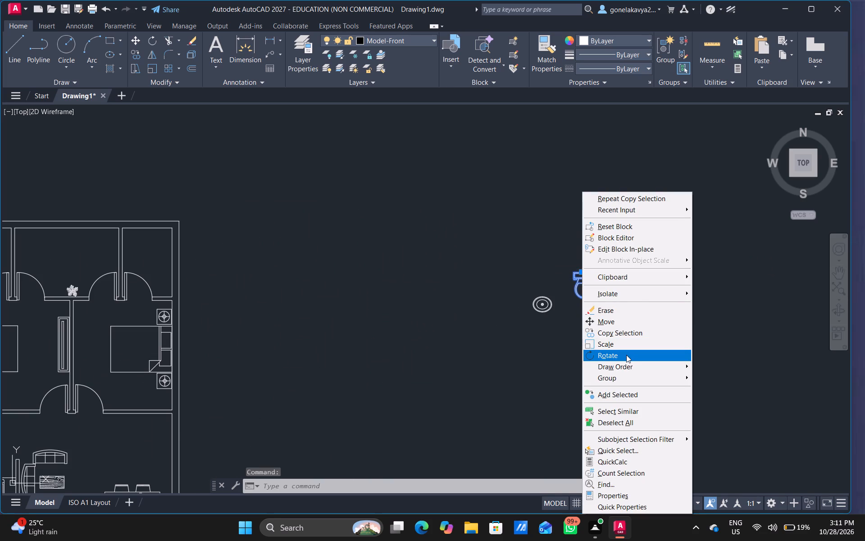
left_click(621, 357)
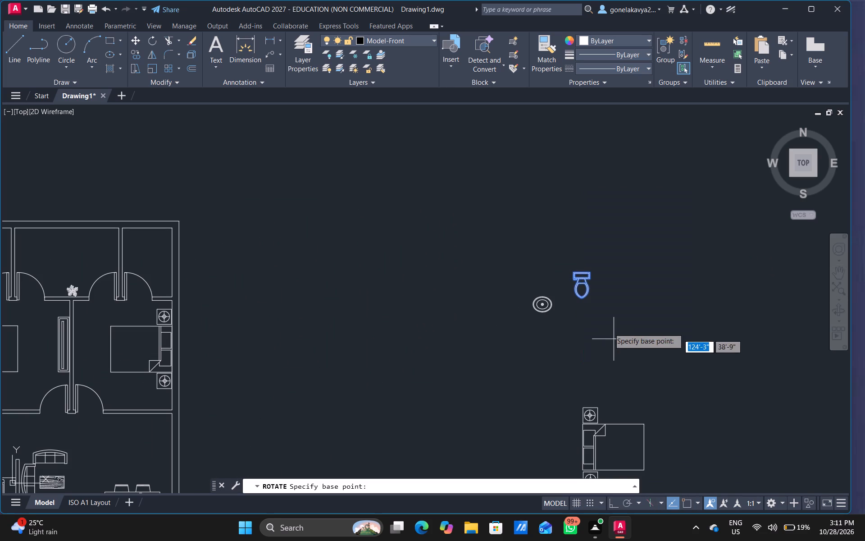
left_click(618, 500)
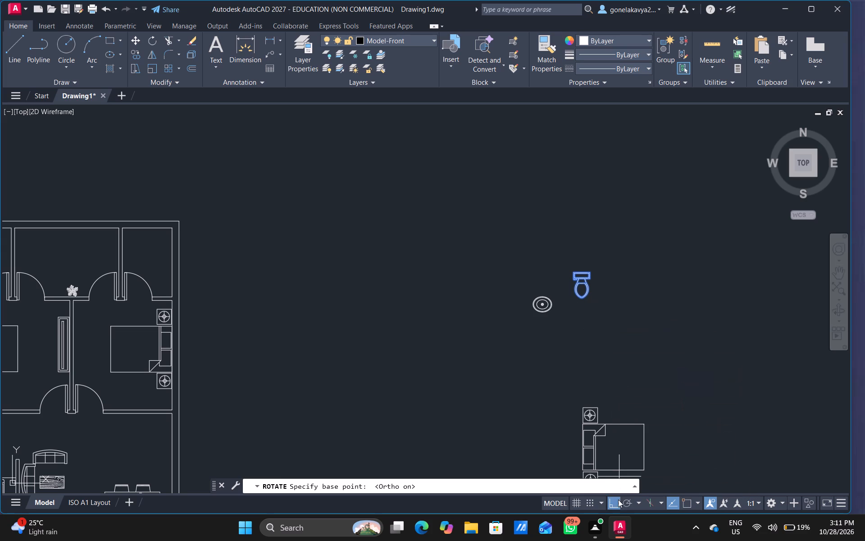
left_click(601, 298)
left_click(597, 310)
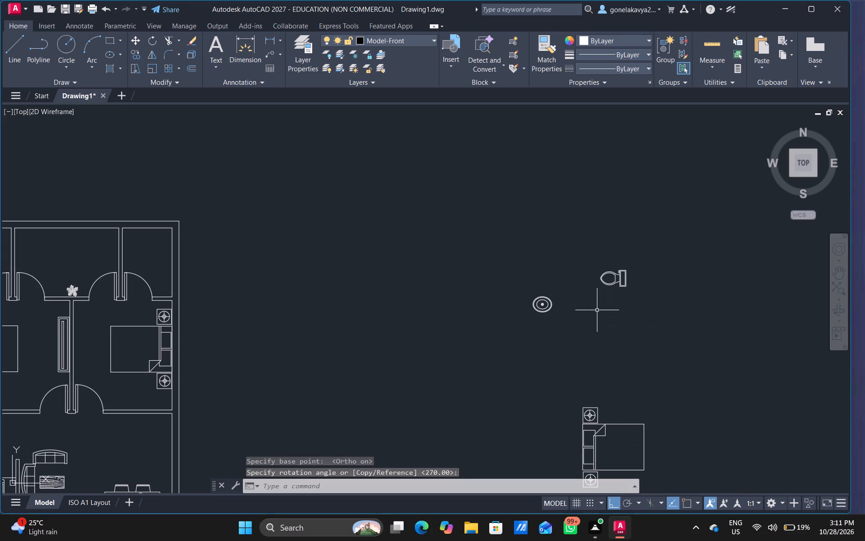
Copy the rotated toilet about 6'-6" straight down, keeping both outside the floor plans.
left_click(620, 281)
right_click(620, 281)
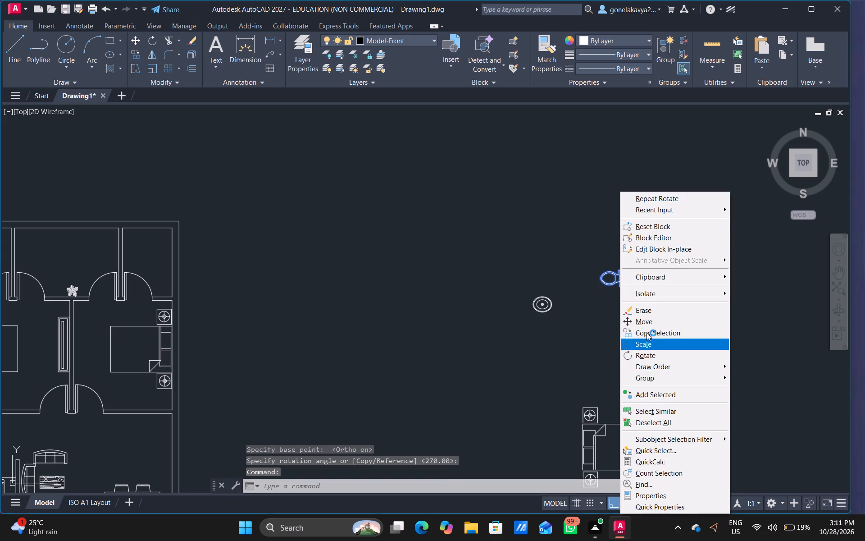
left_click(650, 335)
left_click(639, 320)
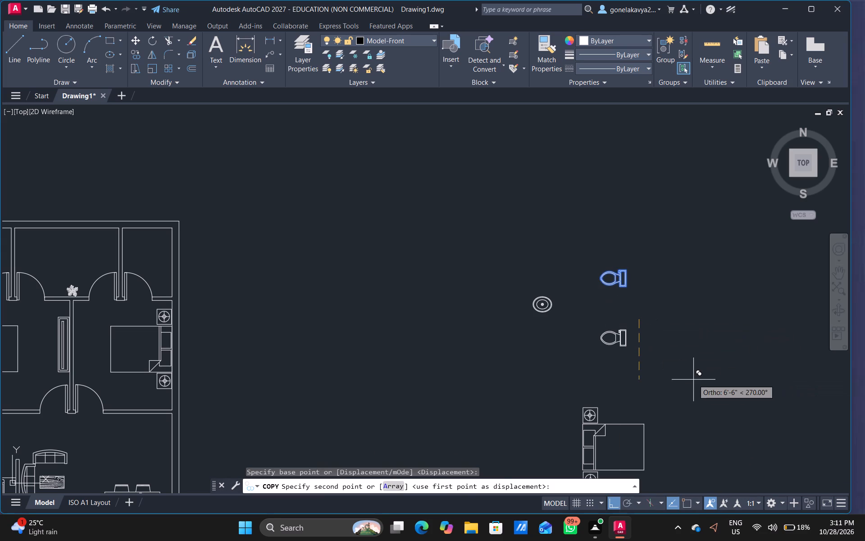
left_click(693, 380)
key("Escape")
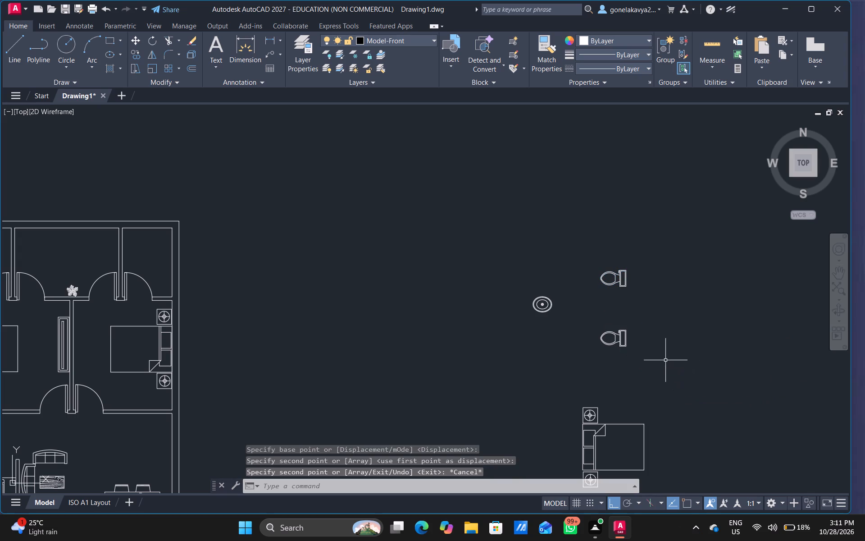
Rotate the lower toilet copy by 180° so that its bowl faces the opposite way.
left_click_drag(645, 363, 629, 328)
right_click(632, 328)
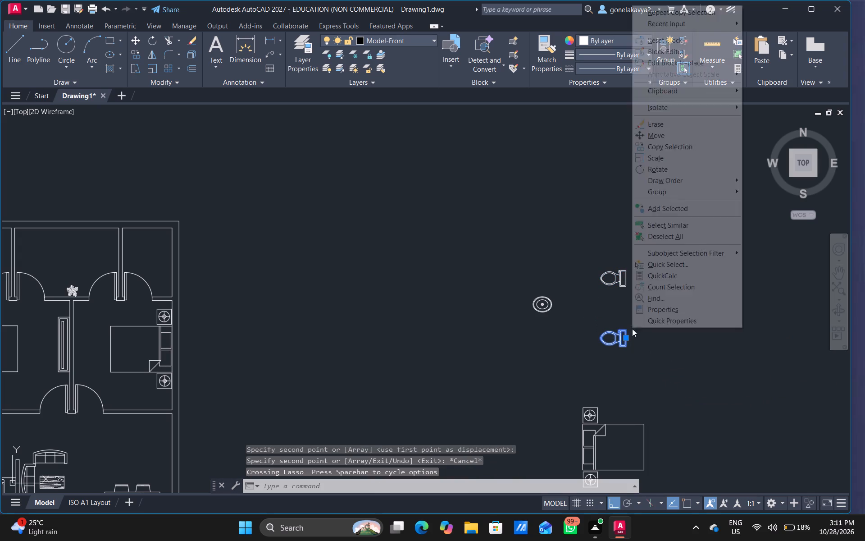
left_click(680, 174)
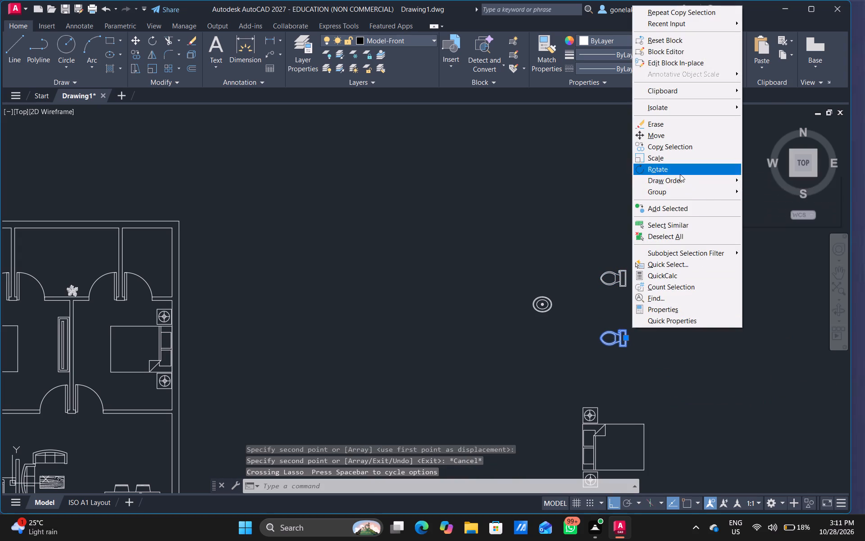
left_click(647, 349)
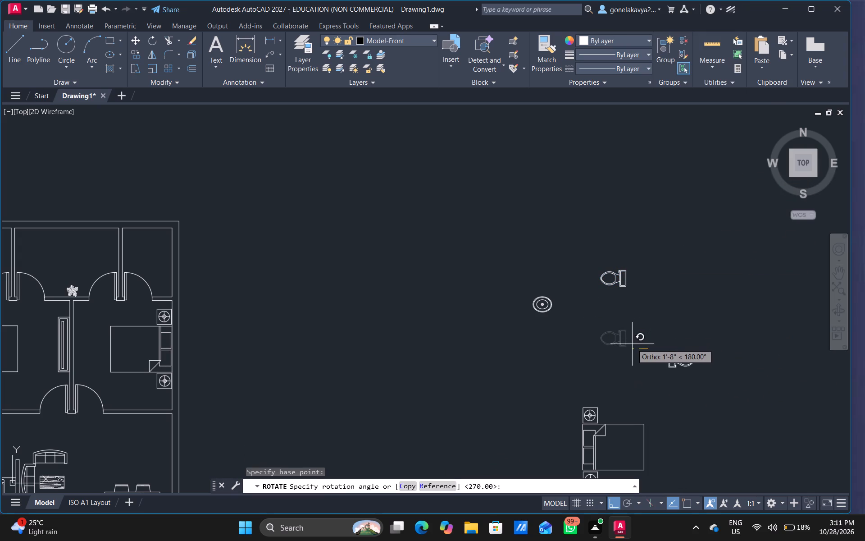
left_click(632, 345)
Copy the 180°-rotated toilet with Ortho off against the left wall of the left-hand plan's top-left bathroom.
left_click_drag(716, 376, 699, 389)
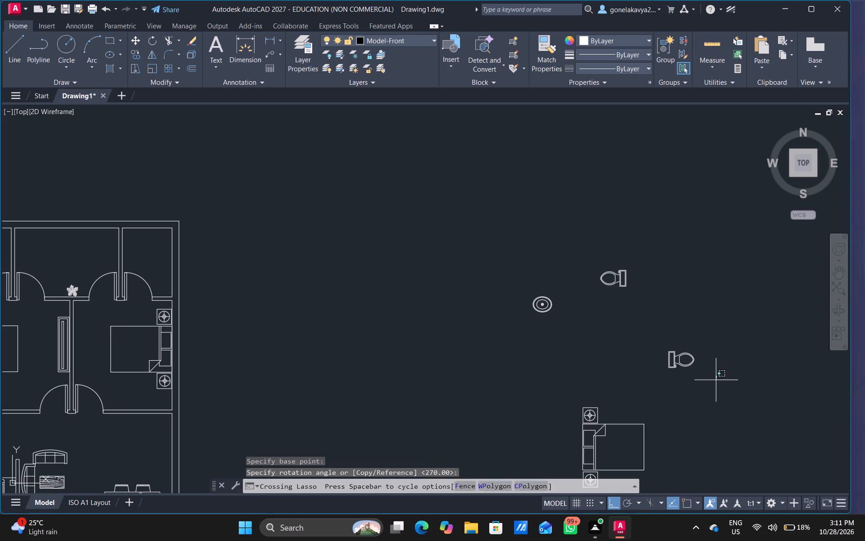
left_click_drag(699, 389, 697, 310)
right_click_drag(700, 315, 702, 321)
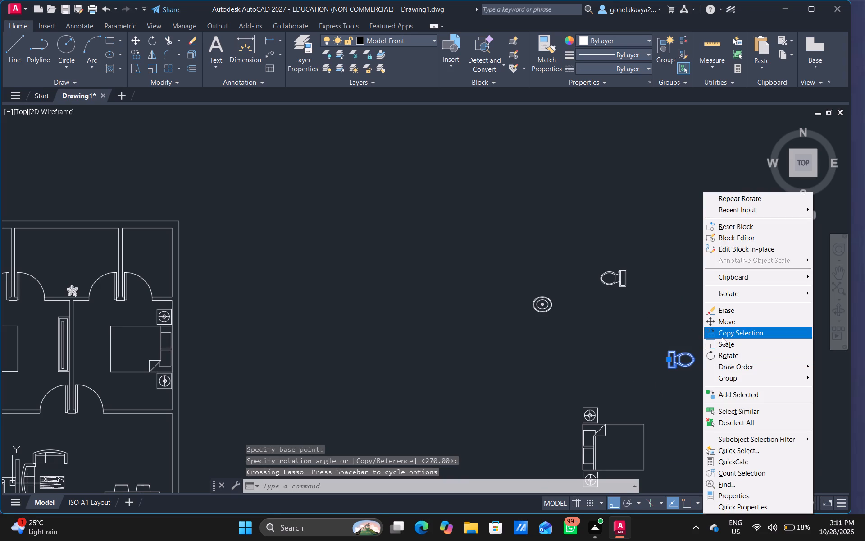
left_click(722, 337)
left_click(686, 379)
middle_click(403, 402)
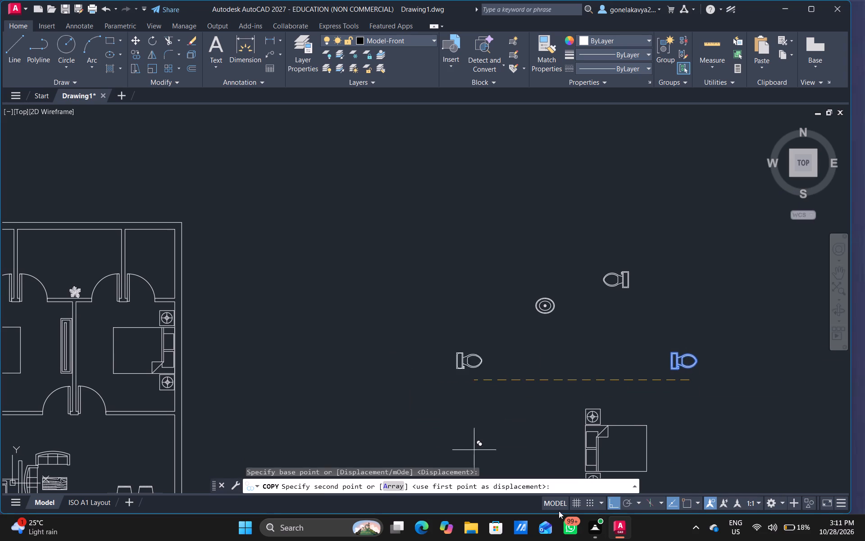
left_click(614, 505)
scroll(363, 384, "down", 1)
middle_click_drag(363, 384, 709, 426)
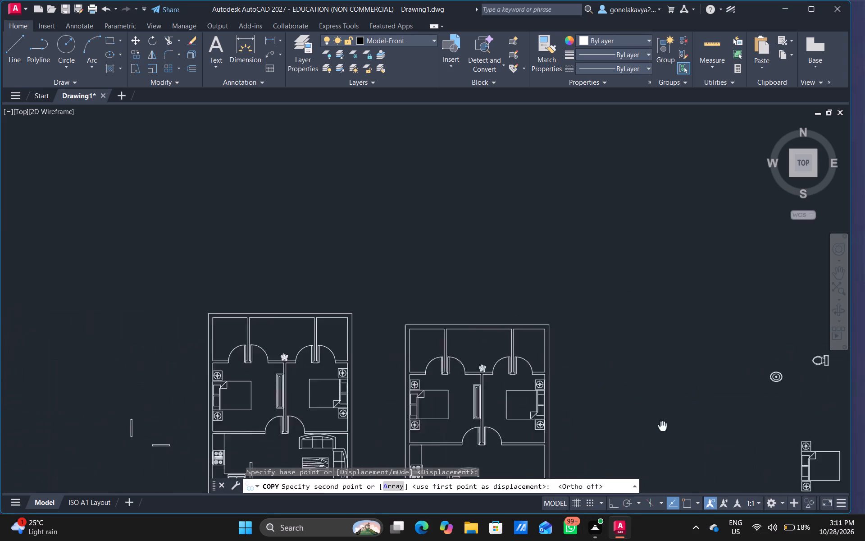
middle_click_drag(709, 426, 728, 426)
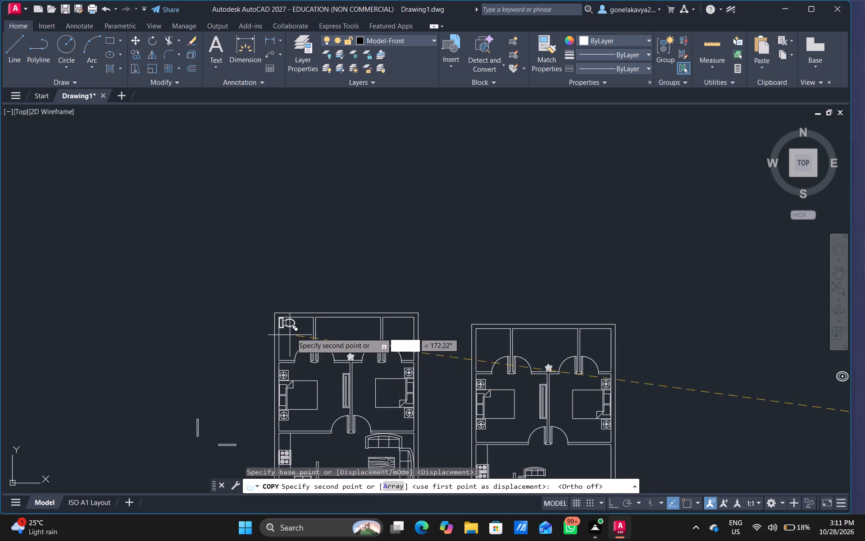
scroll(292, 331, "up", 3)
middle_click_drag(305, 377, 310, 269)
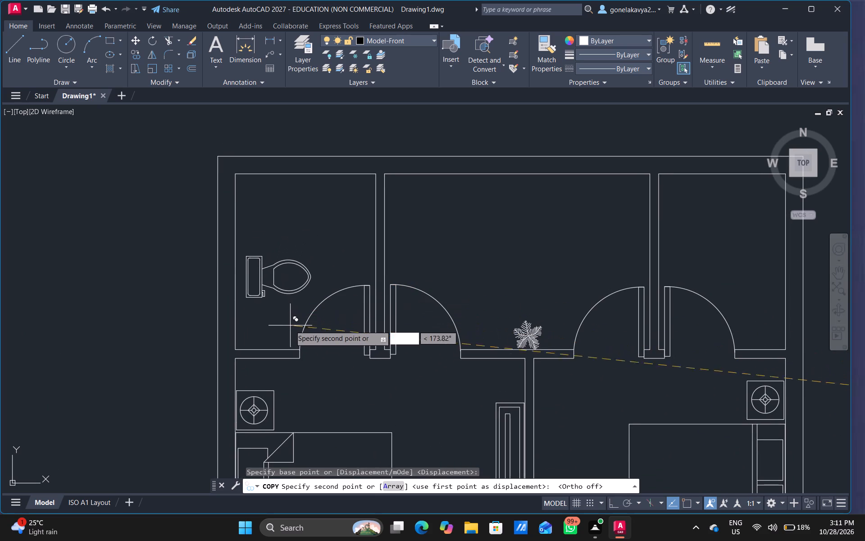
left_click(281, 343)
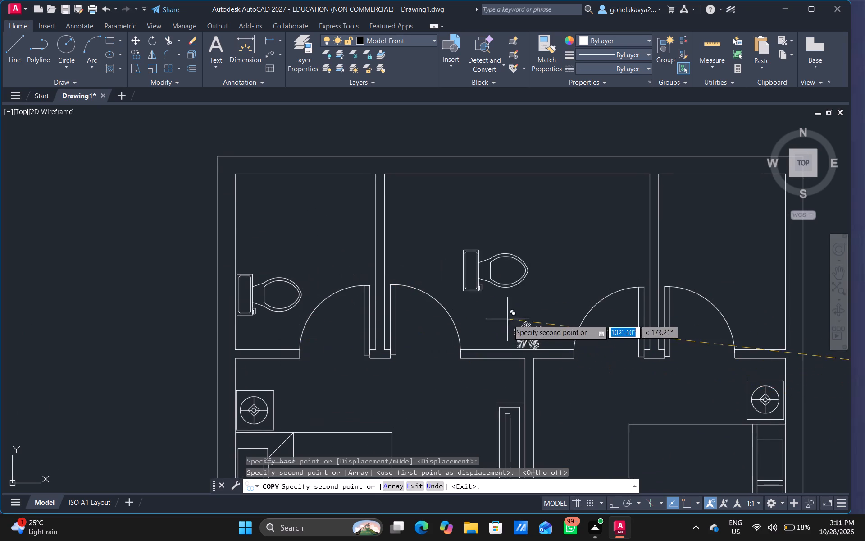
Copy the toilet with its bowl facing right against the left wall of the right-hand plan's top-left bathroom.
middle_click_drag(508, 325, 247, 250)
scroll(398, 382, "down", 2)
middle_click_drag(334, 418, 332, 396)
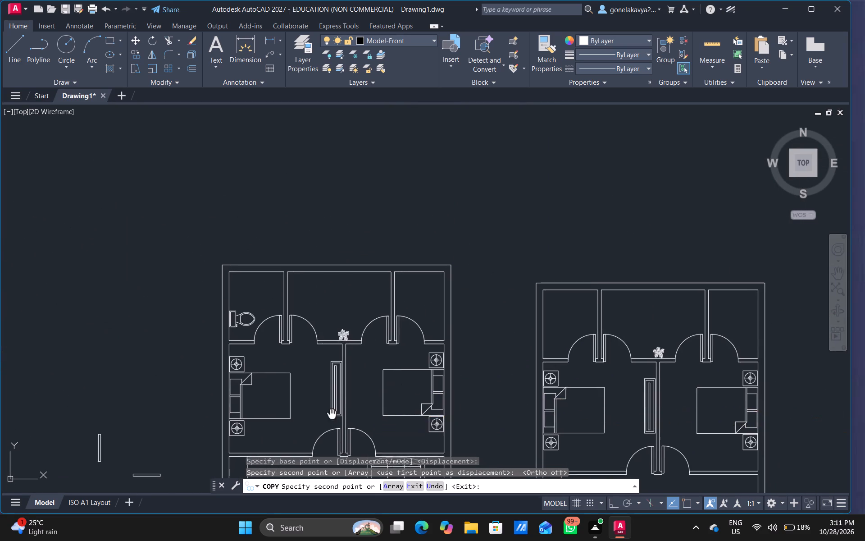
middle_click_drag(332, 396, 355, 223)
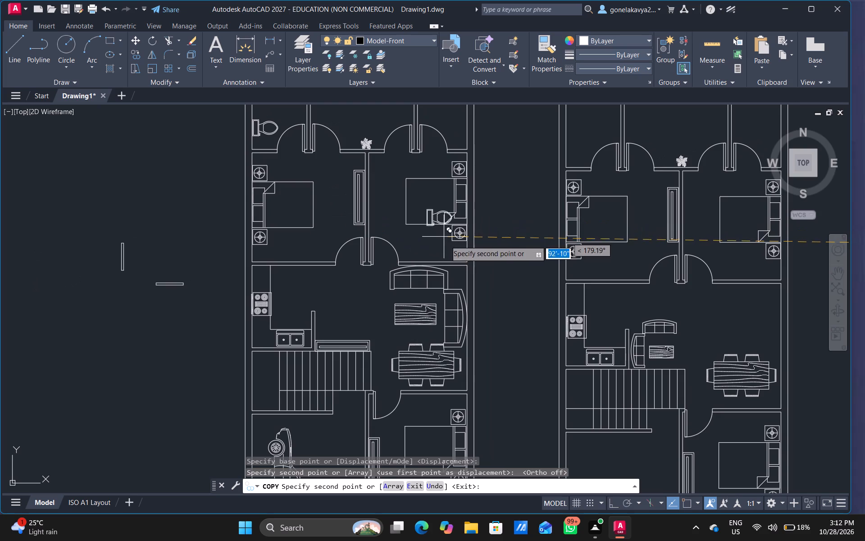
middle_click_drag(657, 224, 475, 384)
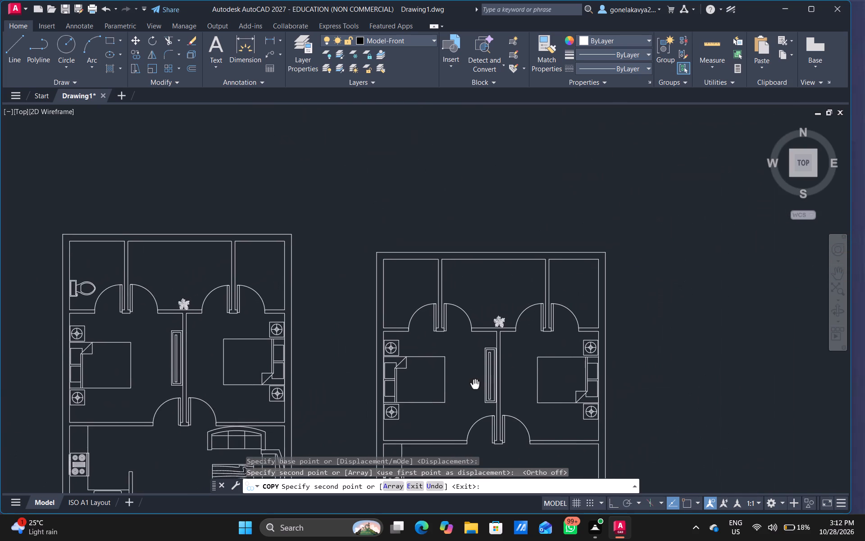
middle_click_drag(475, 384, 475, 386)
scroll(475, 386, "down", 1)
scroll(431, 338, "up", 4)
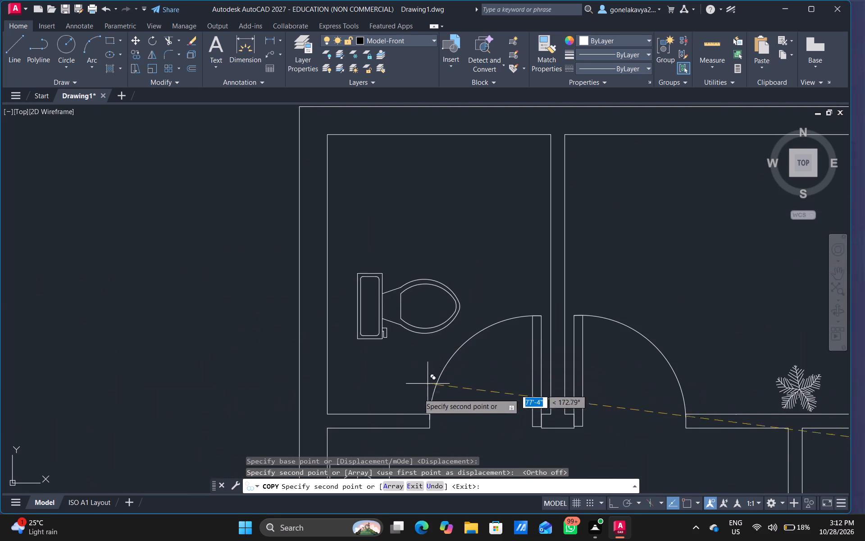
left_click(398, 411)
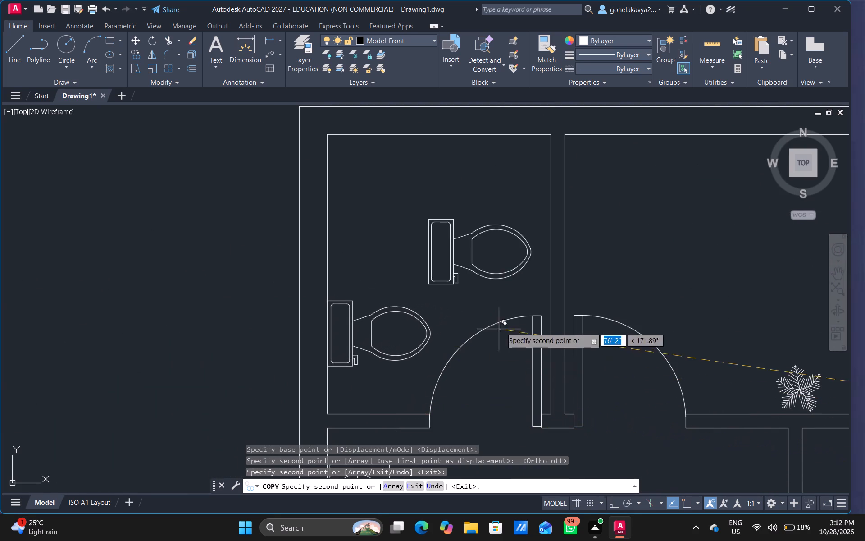
Copy the same toilet against the left wall of the room below the stairs in the right-hand plan, finishing the Copy command.
scroll(503, 325, "down", 2)
middle_click_drag(588, 332, 368, 155)
scroll(368, 155, "down", 1)
scroll(341, 401, "down", 1)
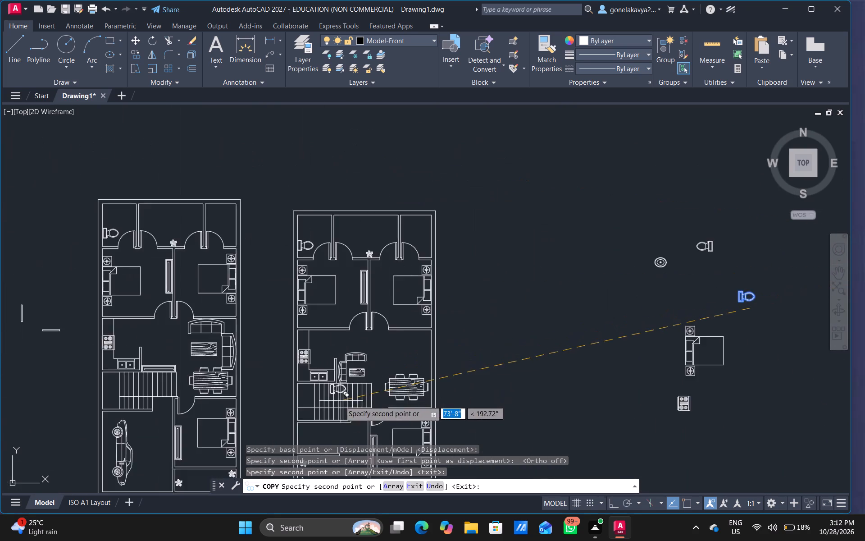
middle_click_drag(341, 401, 365, 252)
scroll(342, 304, "up", 3)
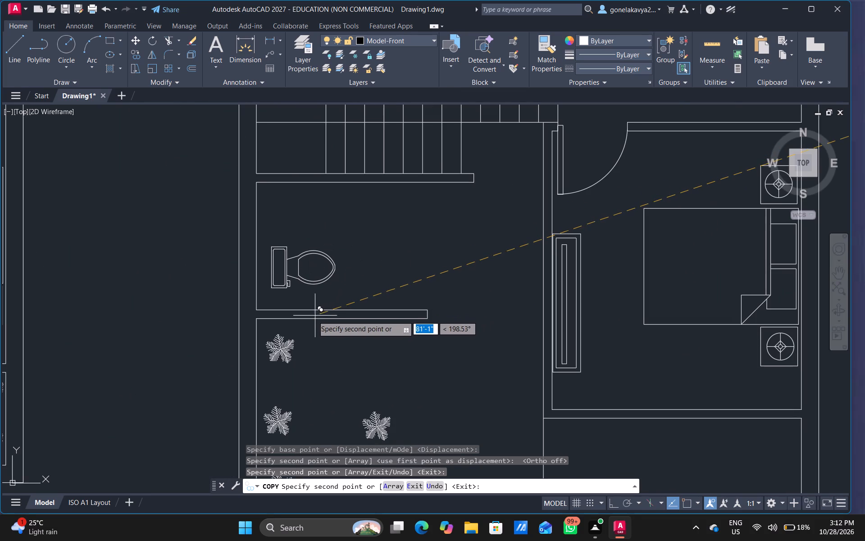
scroll(295, 280, "up", 1)
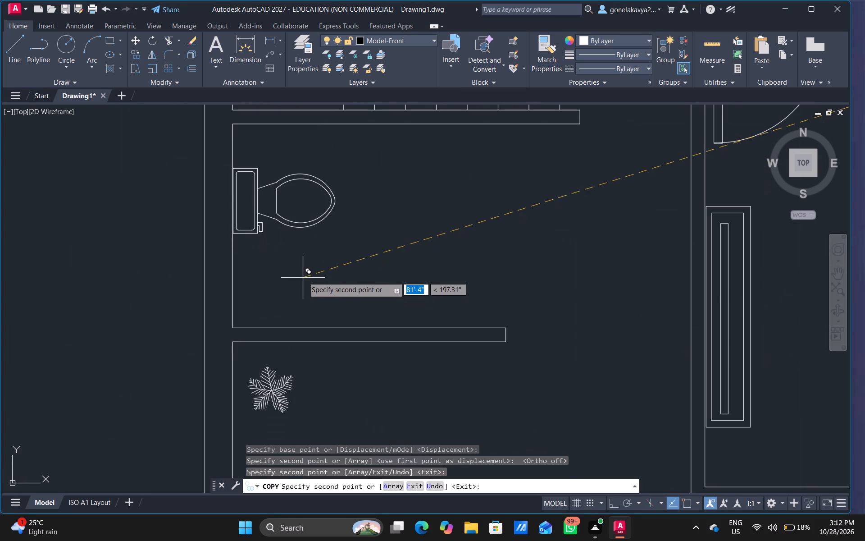
left_click(302, 262)
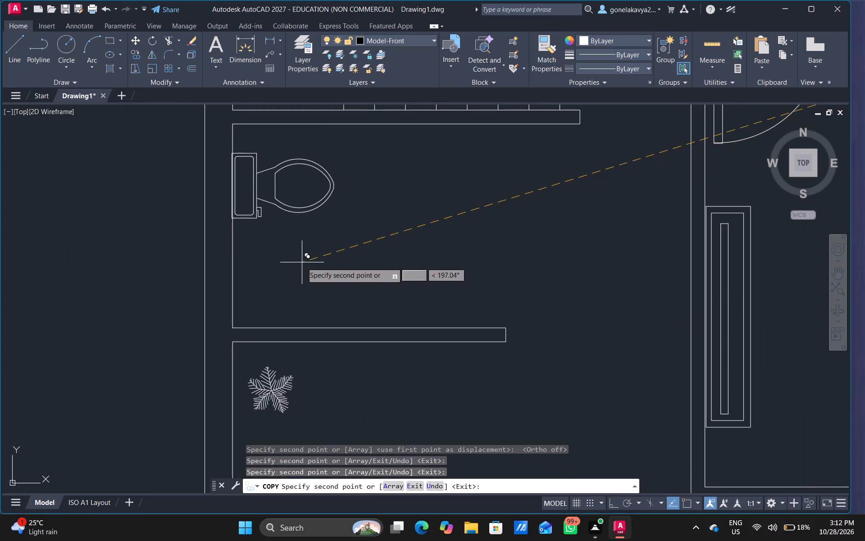
scroll(373, 283, "down", 3)
middle_click_drag(419, 286, 333, 371)
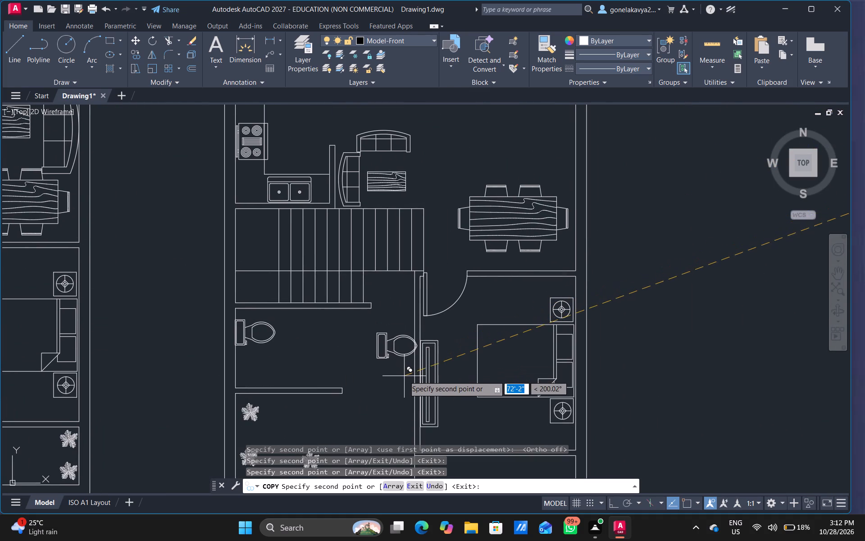
key("Escape")
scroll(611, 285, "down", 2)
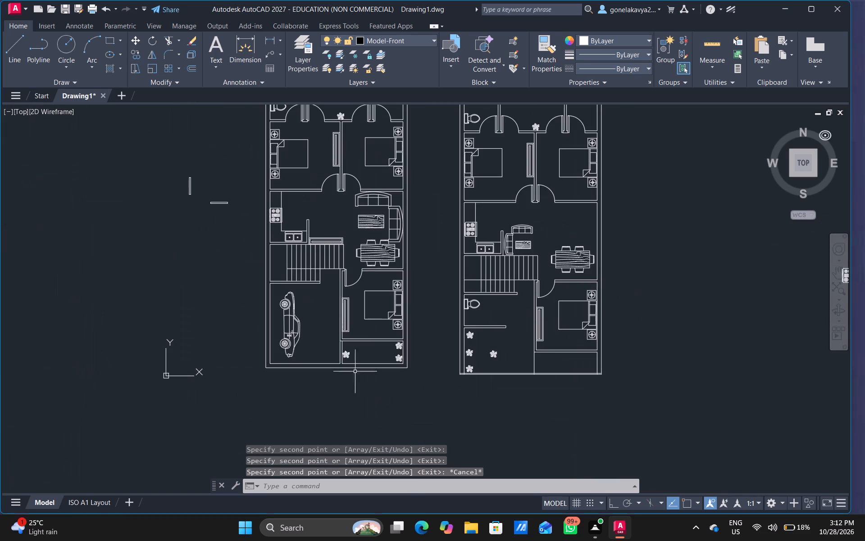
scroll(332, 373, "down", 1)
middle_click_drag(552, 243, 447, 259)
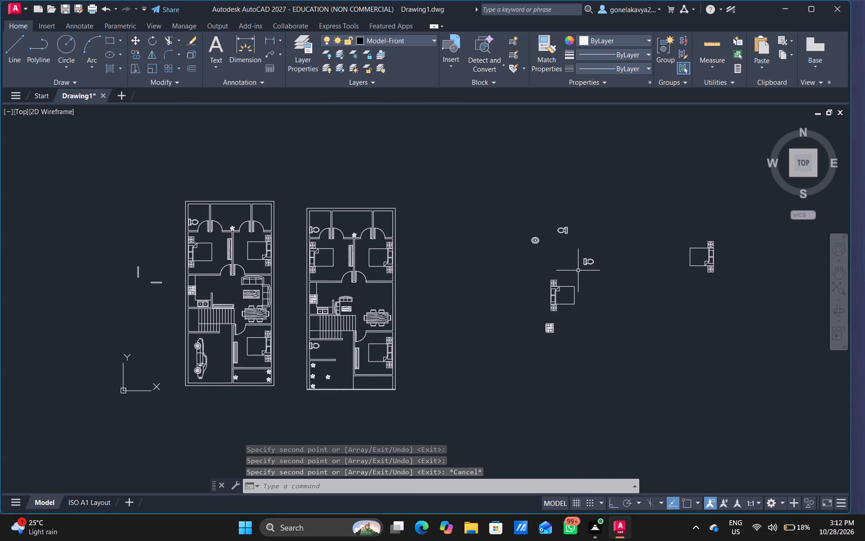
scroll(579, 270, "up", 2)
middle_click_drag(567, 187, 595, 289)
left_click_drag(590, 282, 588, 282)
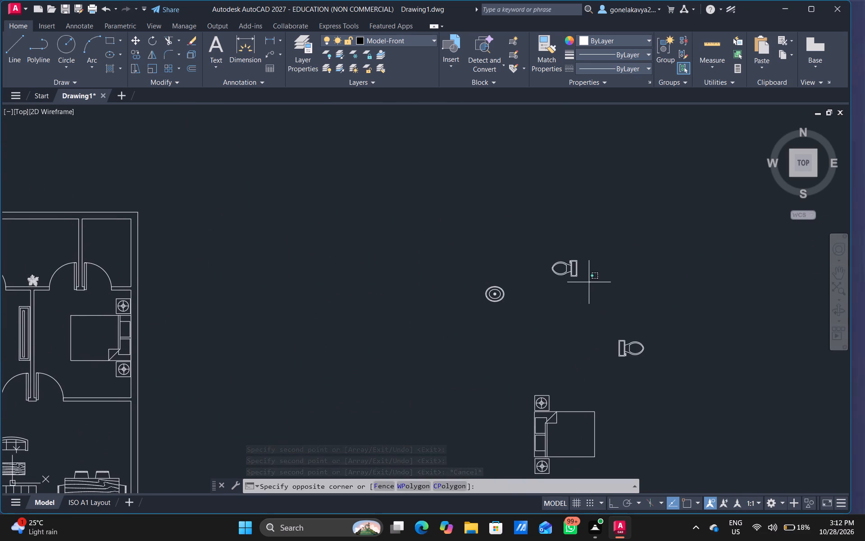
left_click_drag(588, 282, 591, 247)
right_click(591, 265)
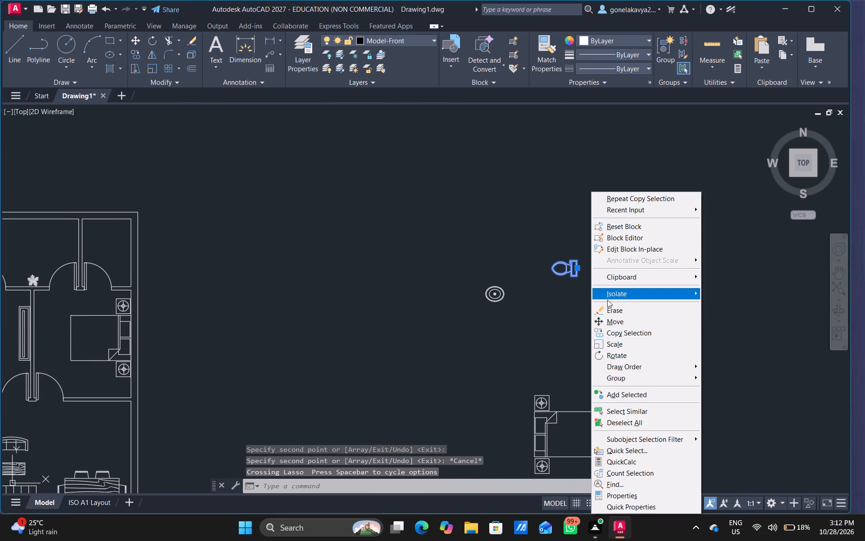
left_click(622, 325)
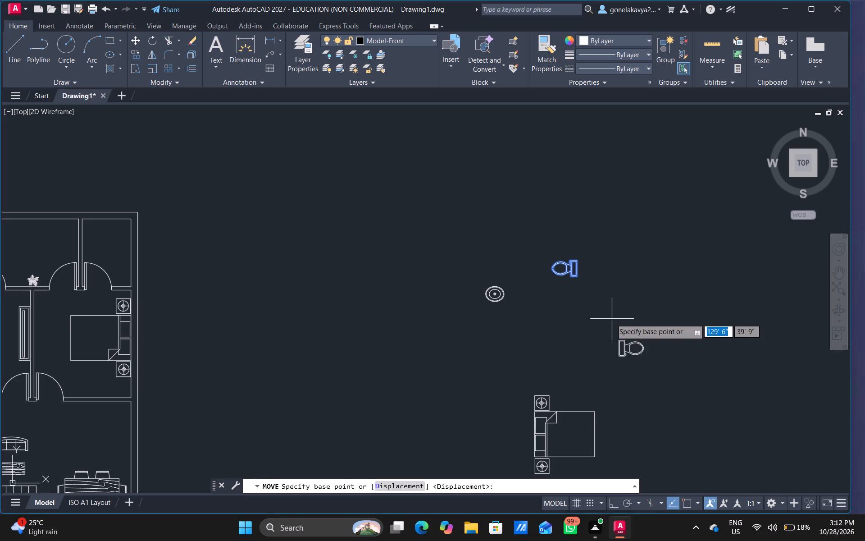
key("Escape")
Copy the left-facing toilet from outside the plans to the right wall of the right-hand plan's top-right bathroom.
left_click_drag(593, 289, 582, 238)
right_click(583, 243)
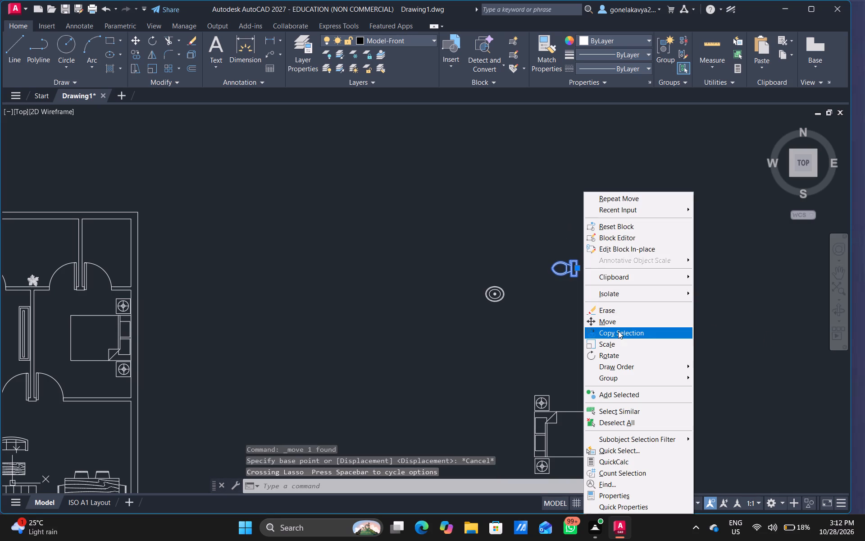
left_click(620, 335)
left_click(581, 281)
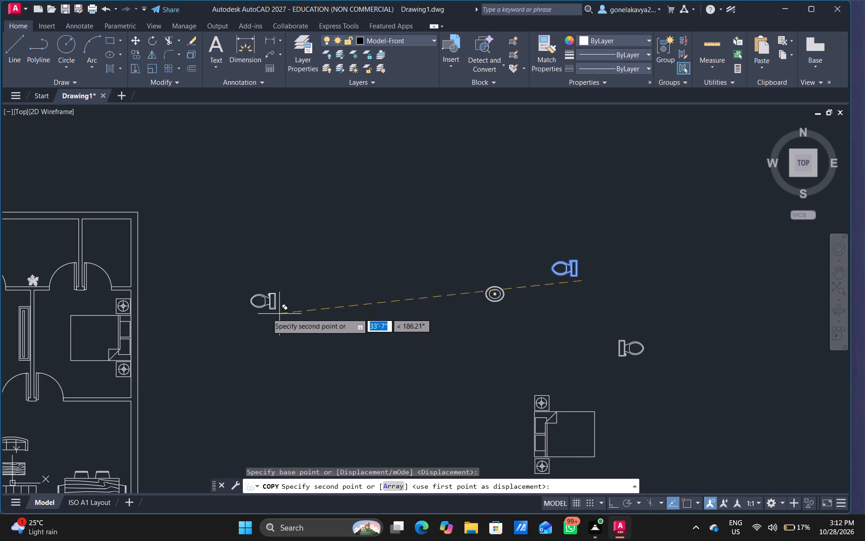
middle_click_drag(250, 312, 500, 360)
scroll(355, 320, "up", 3)
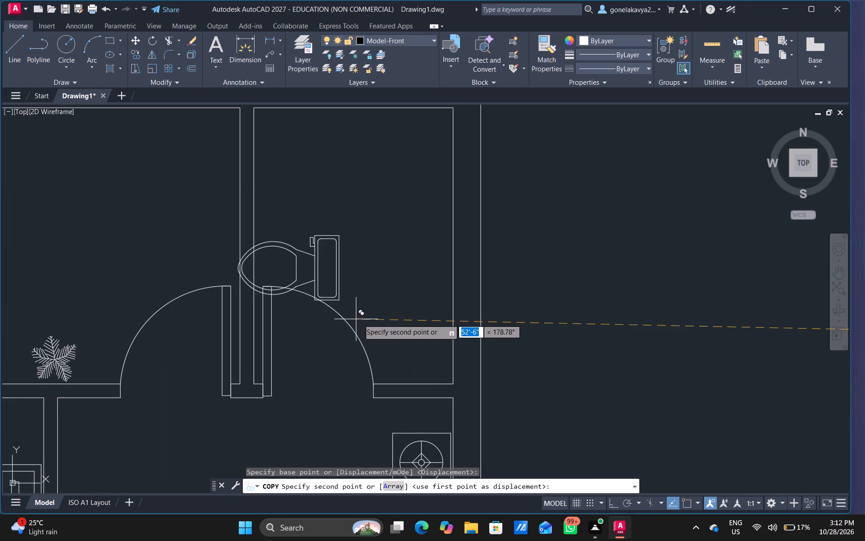
left_click(467, 348)
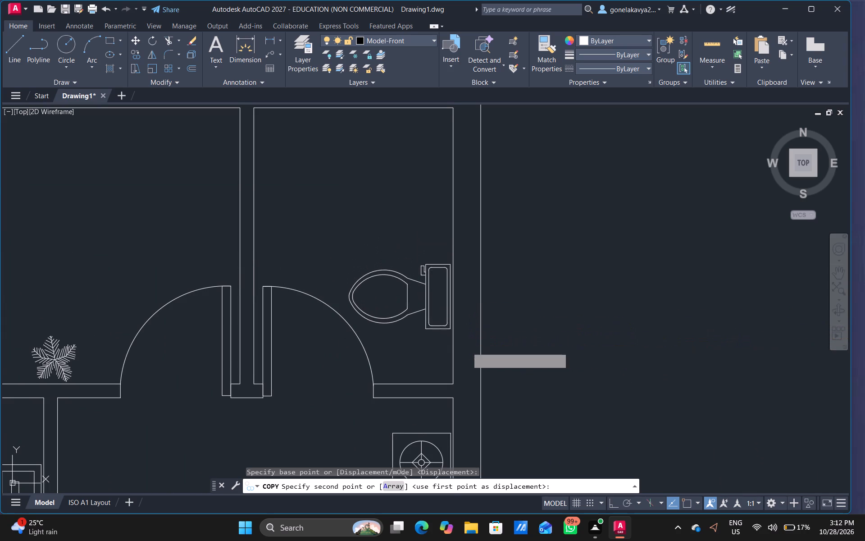
Copy the left-facing toilet against the right wall of the left-hand plan's top-right bathroom and finish the Copy command.
scroll(397, 312, "down", 2)
middle_click_drag(295, 306, 687, 275)
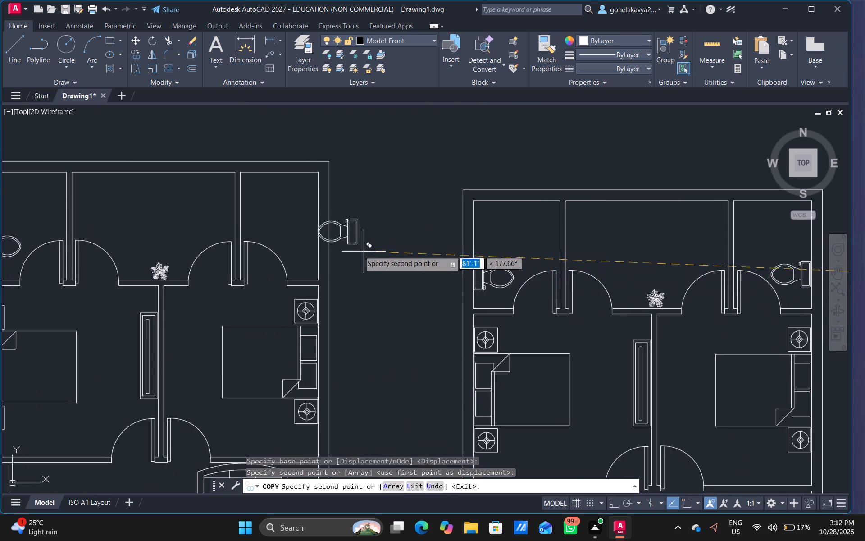
scroll(305, 254, "up", 1)
middle_click_drag(314, 255, 378, 345)
scroll(378, 355, "up", 2)
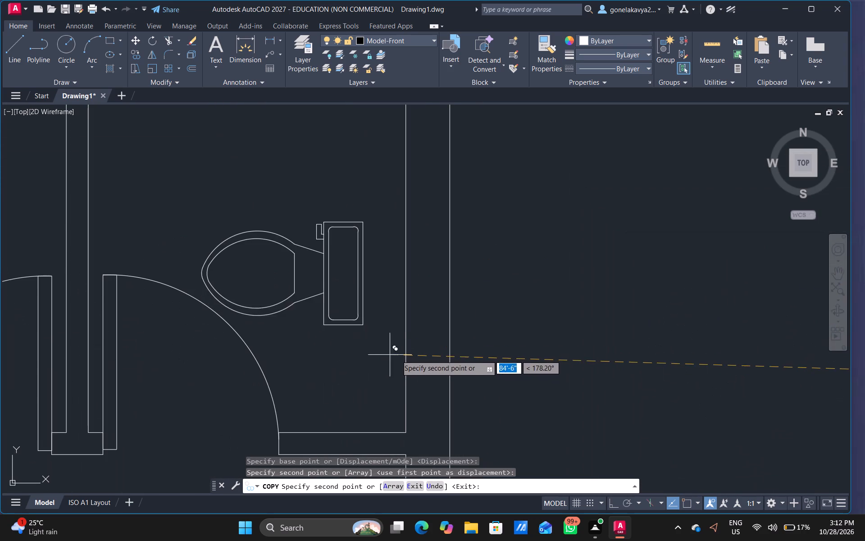
left_click(432, 358)
scroll(467, 325, "down", 3)
middle_click_drag(361, 351, 355, 185)
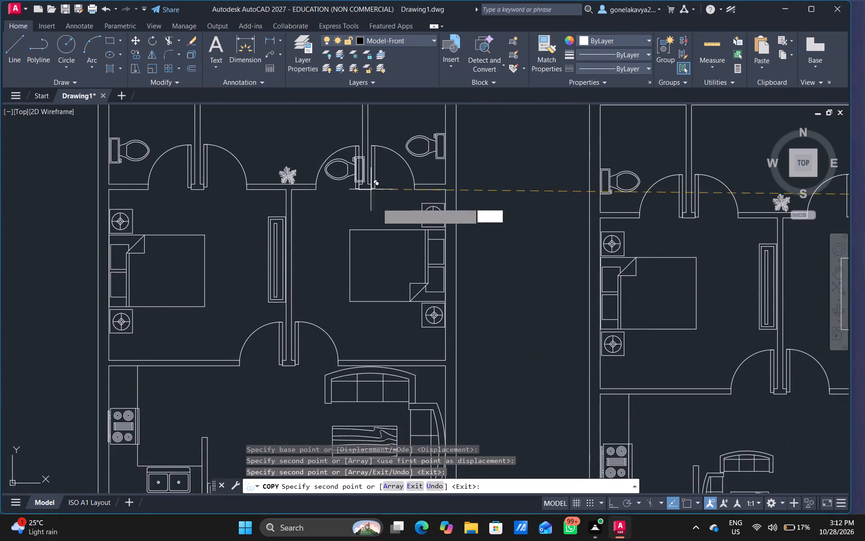
scroll(435, 318, "down", 2)
middle_click_drag(456, 384, 420, 228)
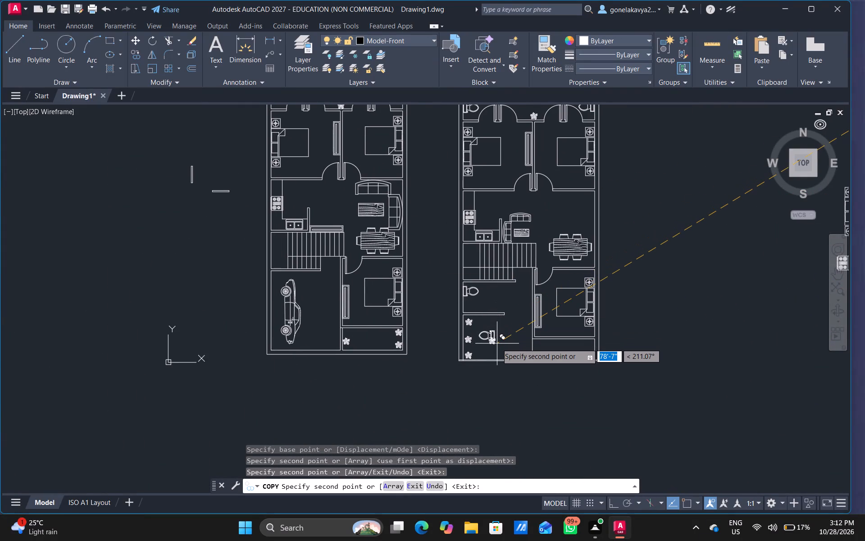
key("Escape")
Copy the oval washbasin from outside the plans to the upper wall of the right-hand plan's top-right bathroom.
scroll(524, 327, "down", 2)
middle_click_drag(580, 329, 515, 331)
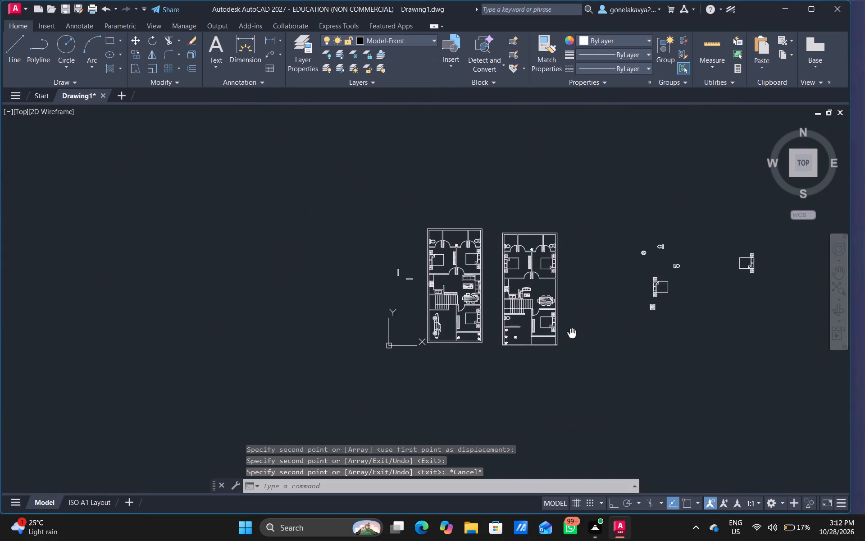
middle_click_drag(515, 331, 403, 305)
scroll(478, 263, "up", 3)
middle_click_drag(493, 269, 508, 344)
scroll(499, 274, "down", 1)
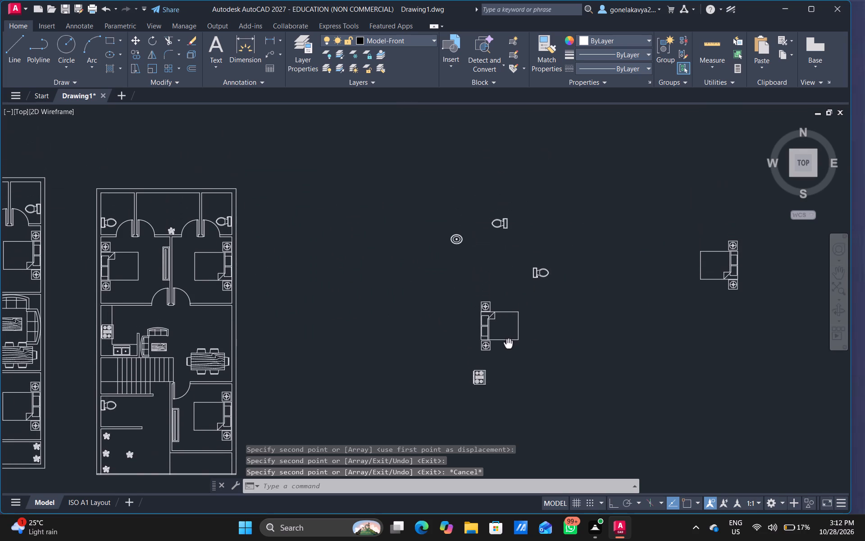
middle_click_drag(508, 344, 508, 344)
scroll(468, 241, "up", 3)
left_click(415, 237)
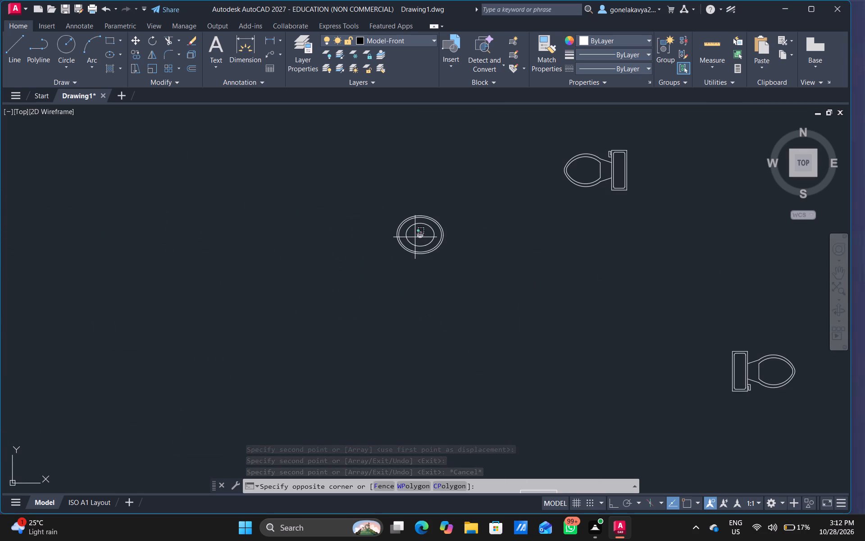
left_click(401, 247)
right_click(419, 267)
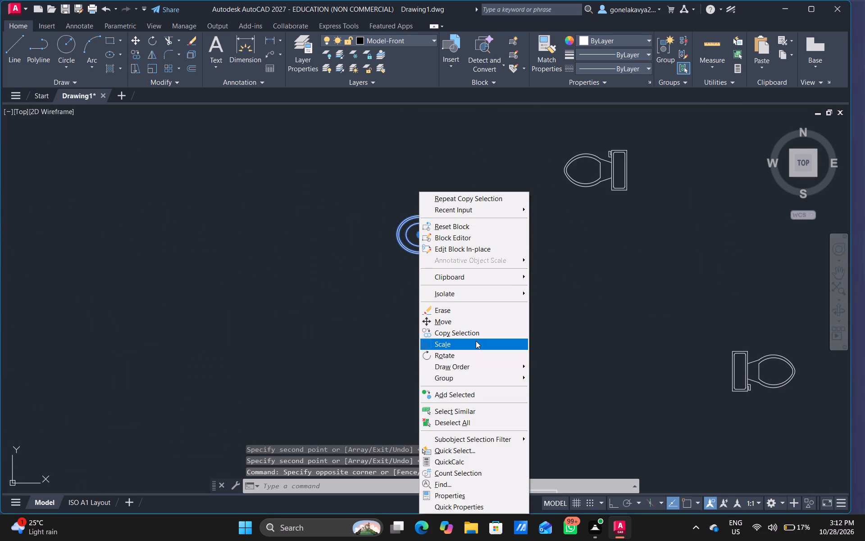
left_click(475, 336)
left_click(443, 276)
scroll(319, 347, "down", 2)
middle_click_drag(331, 354, 341, 361)
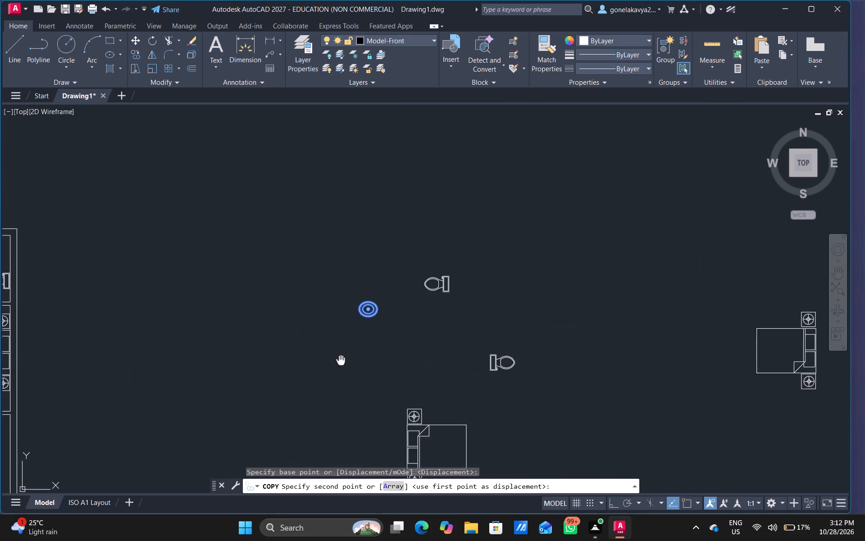
middle_click_drag(341, 361, 864, 412)
scroll(488, 321, "up", 3)
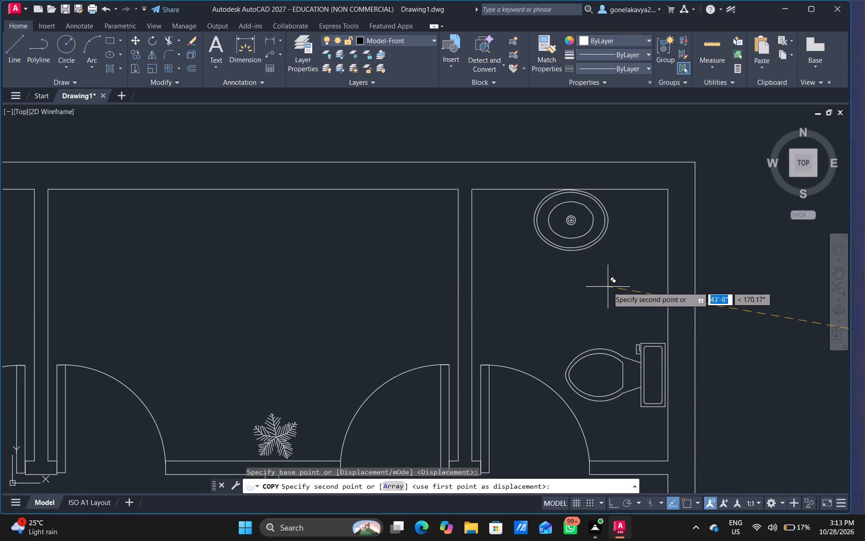
left_click(607, 287)
Copy the oval washbasin against the upper wall of the right-hand plan's top-left bathroom, above the toilet.
scroll(416, 350, "down", 2)
middle_click_drag(399, 347, 568, 337)
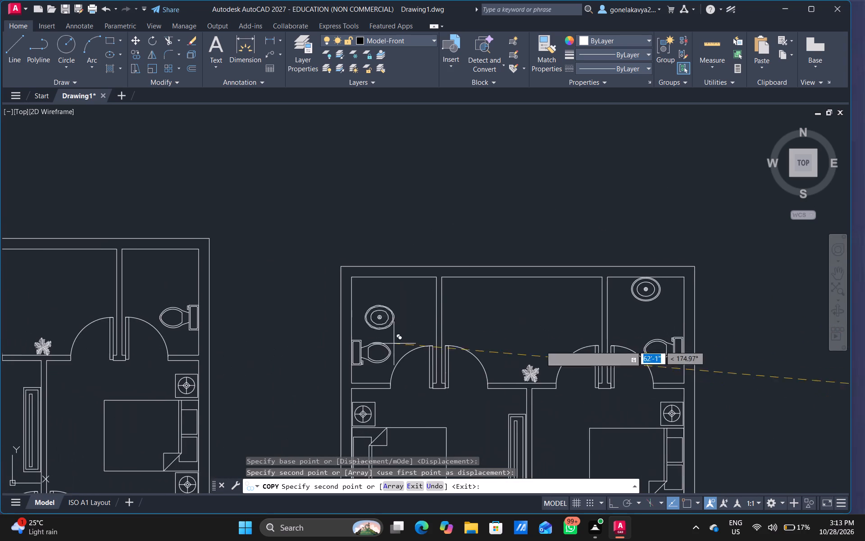
scroll(413, 318, "up", 1)
middle_click_drag(405, 324, 457, 359)
scroll(456, 352, "up", 1)
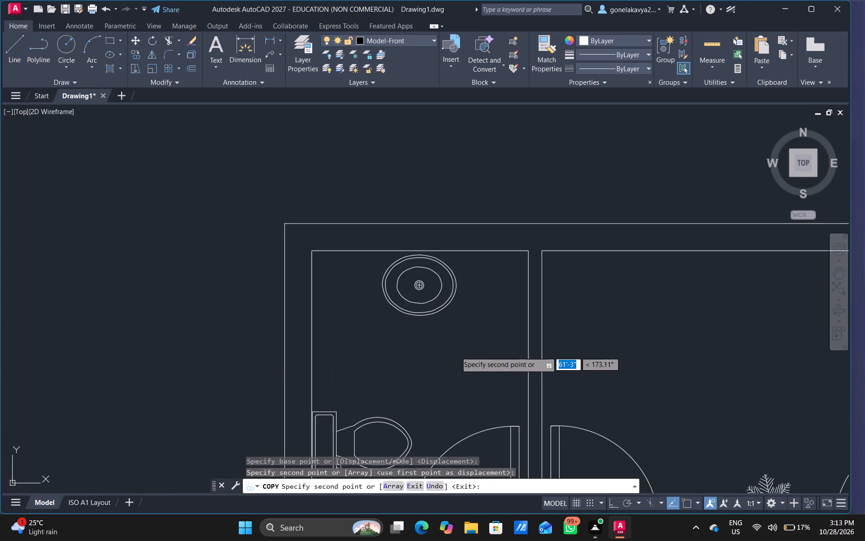
left_click(455, 347)
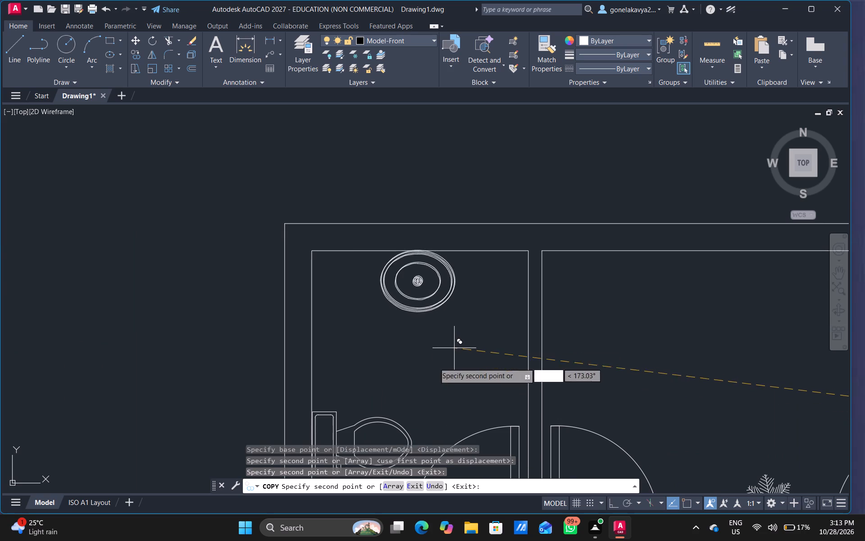
Copy the oval washbasin against the upper wall of the left-hand plan's top-right bathroom.
scroll(438, 375, "down", 2)
middle_click_drag(388, 385, 599, 390)
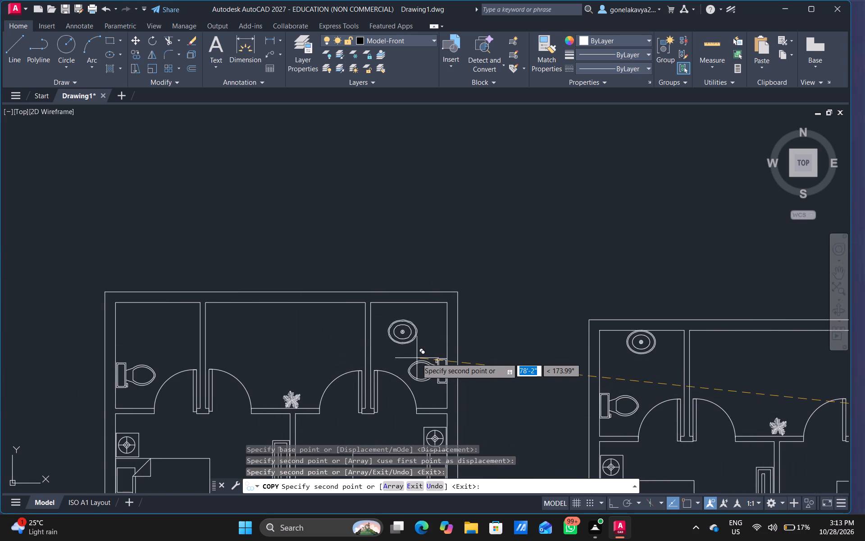
scroll(417, 358, "up", 2)
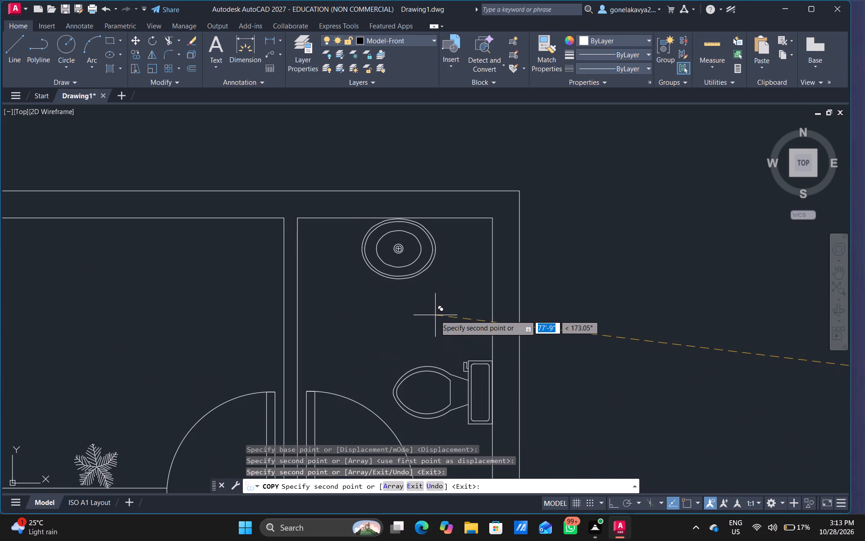
left_click(435, 315)
Copy the oval washbasin against the upper wall of the left-hand plan's top-left bathroom, above the toilet.
scroll(371, 371, "down", 2)
middle_click_drag(359, 372, 488, 380)
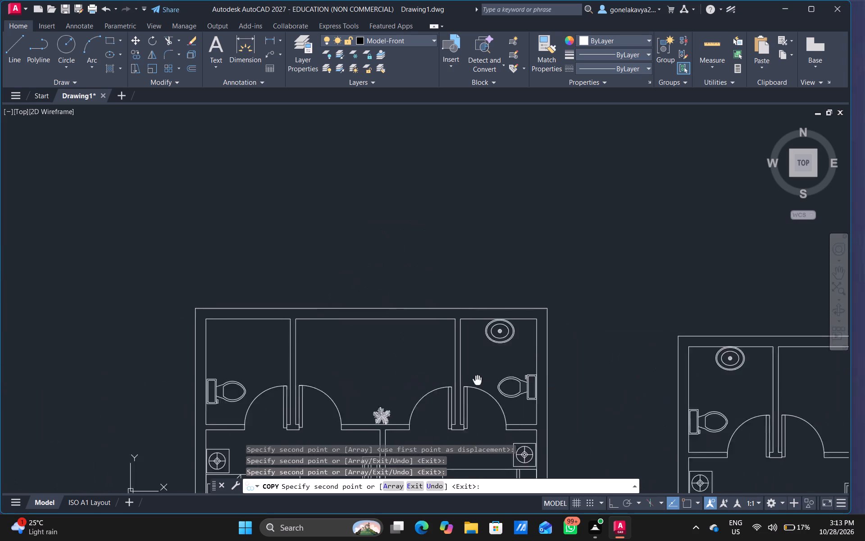
middle_click_drag(488, 380, 543, 376)
scroll(315, 367, "up", 2)
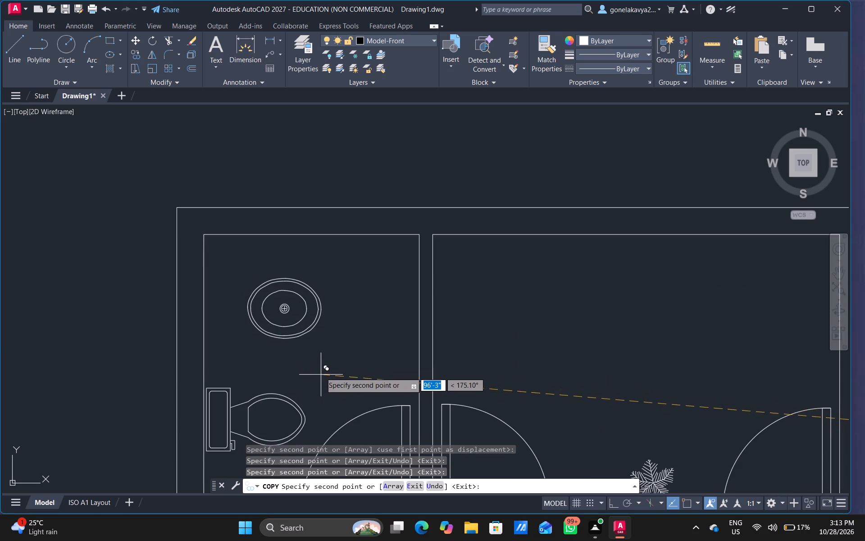
scroll(322, 366, "up", 2)
scroll(372, 378, "down", 1)
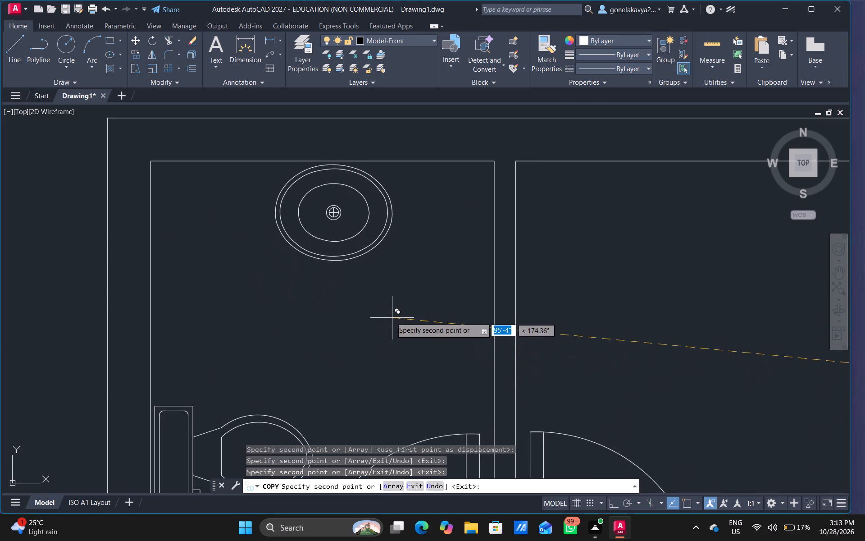
left_click(387, 315)
Copy the oval washbasin against the lower wall of the right-hand plan's bathroom below the stairs and finish the Copy command.
scroll(420, 367, "down", 3)
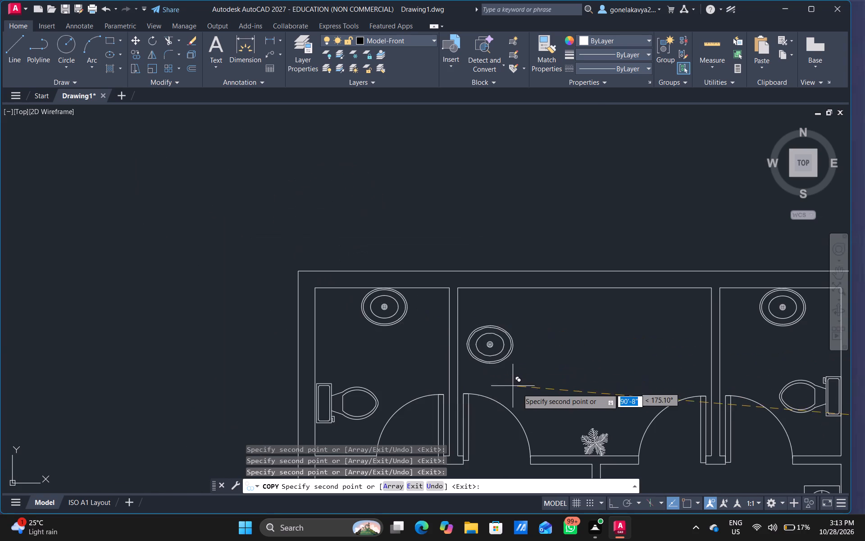
scroll(531, 394, "down", 1)
middle_click_drag(533, 394, 273, 189)
scroll(277, 270, "down", 1)
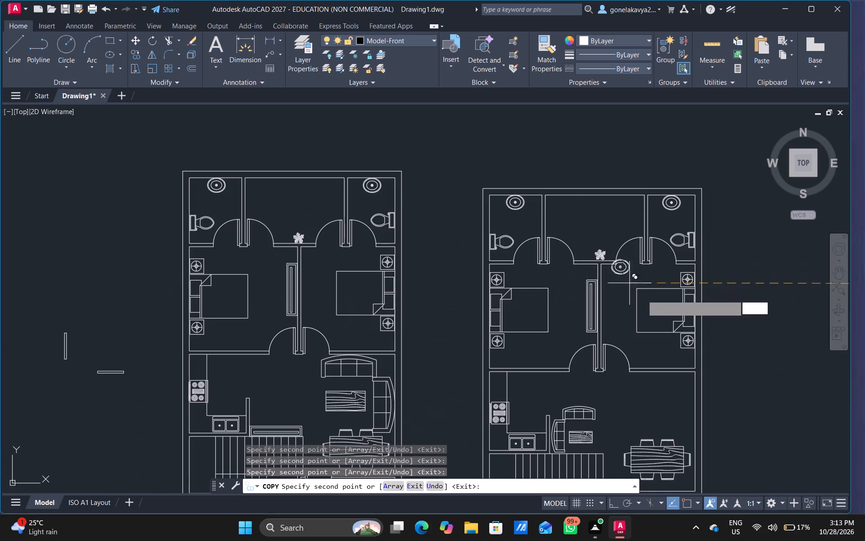
middle_click_drag(583, 356, 537, 197)
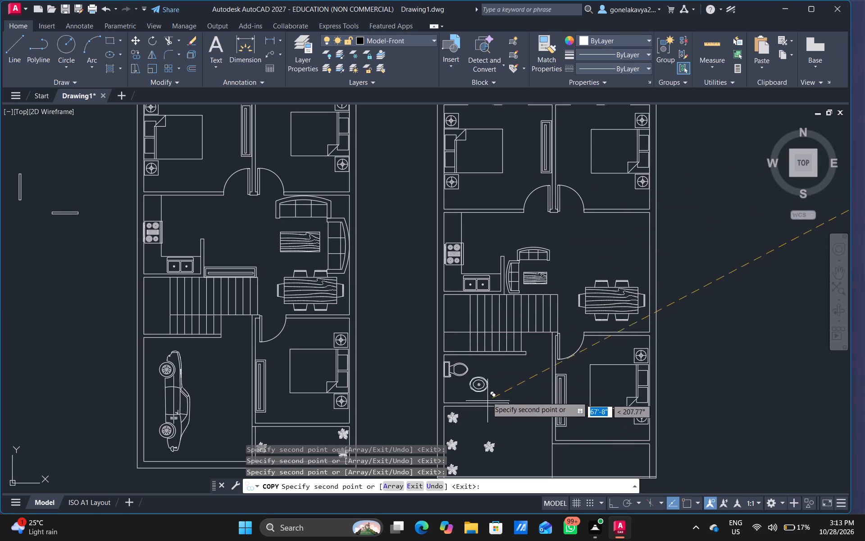
scroll(486, 395, "up", 2)
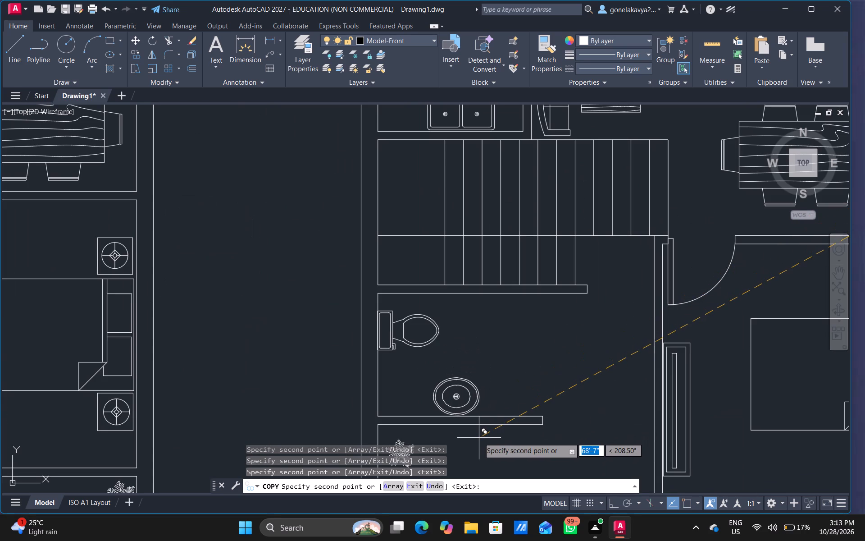
left_click(478, 438)
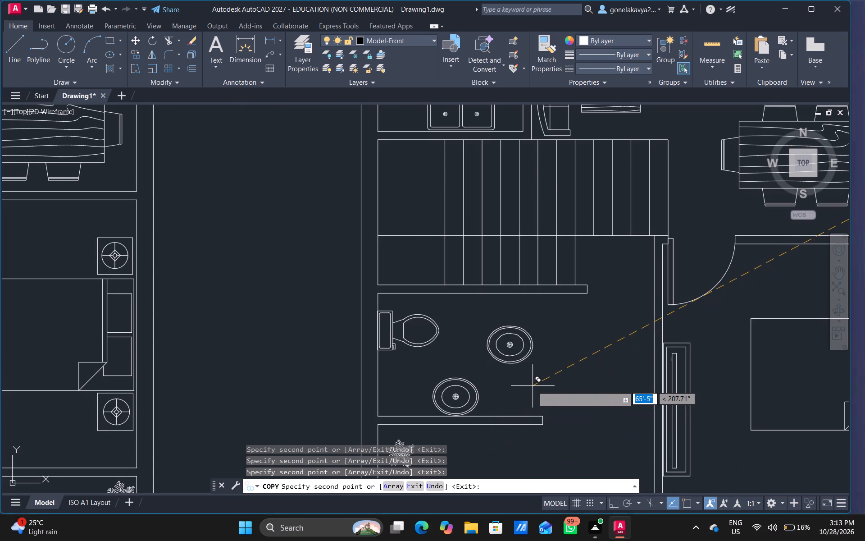
scroll(502, 394, "down", 2)
key("Escape")
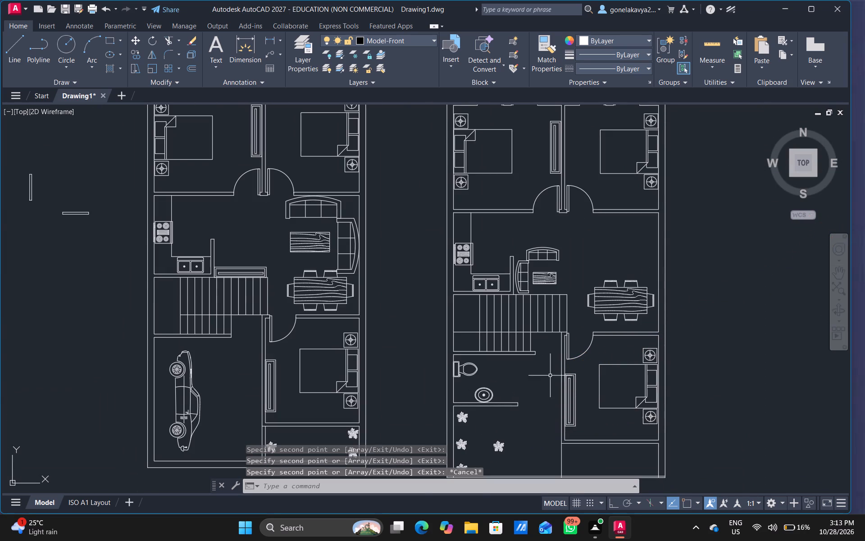
Extend two of the right-hand plan's stair tread lines down through the bathroom to its lower wall.
scroll(536, 368, "up", 2)
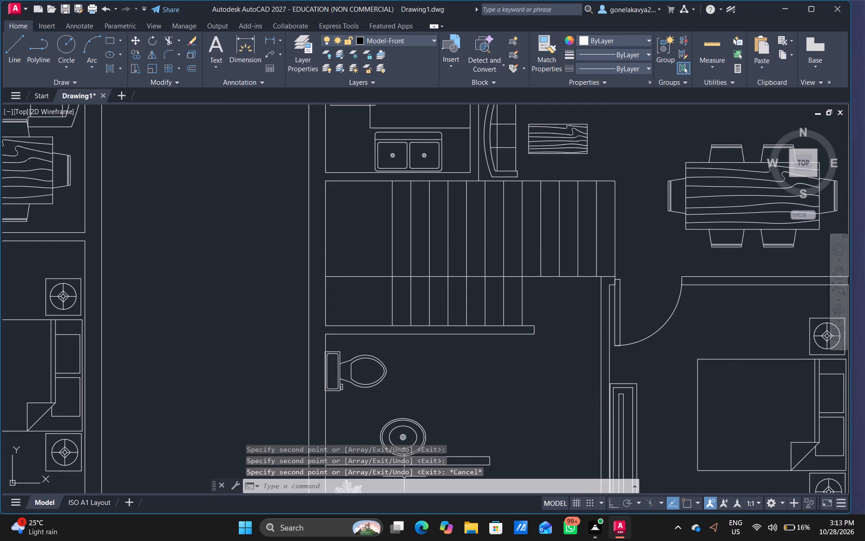
key("e")
key("x")
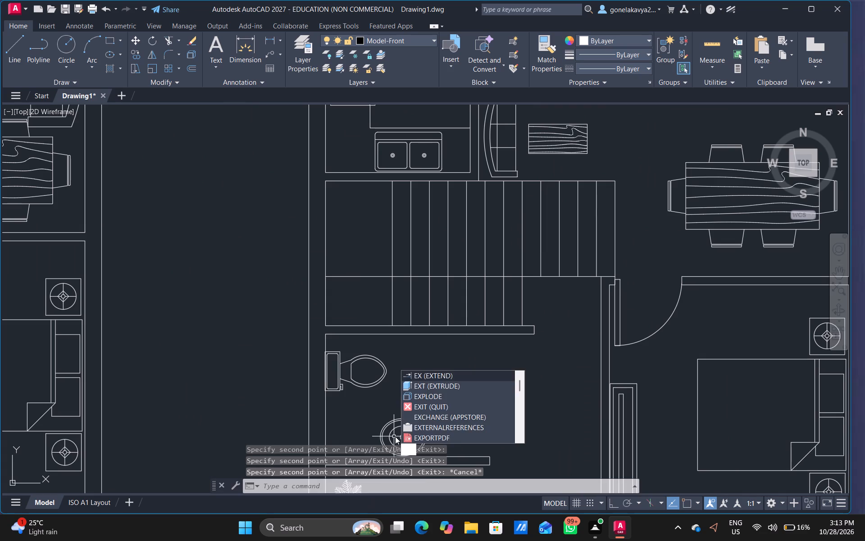
key("space")
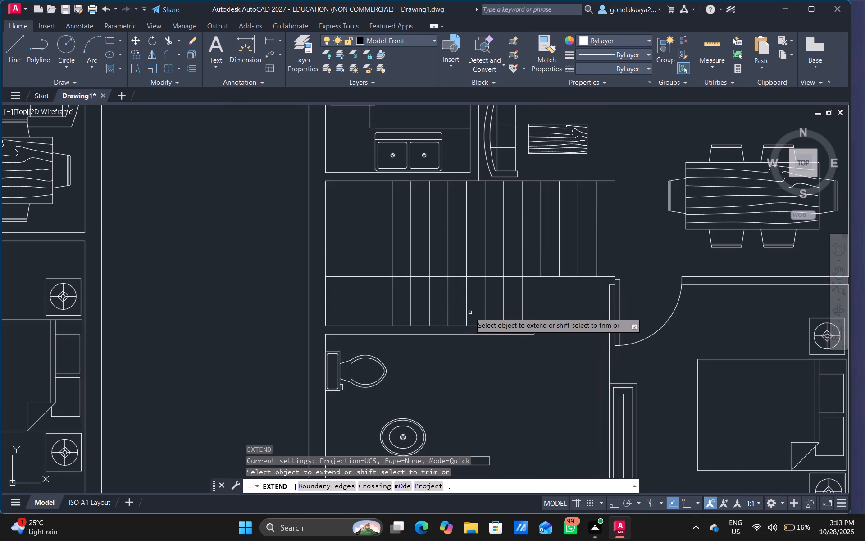
left_click(466, 309)
left_click_drag(470, 312, 461, 312)
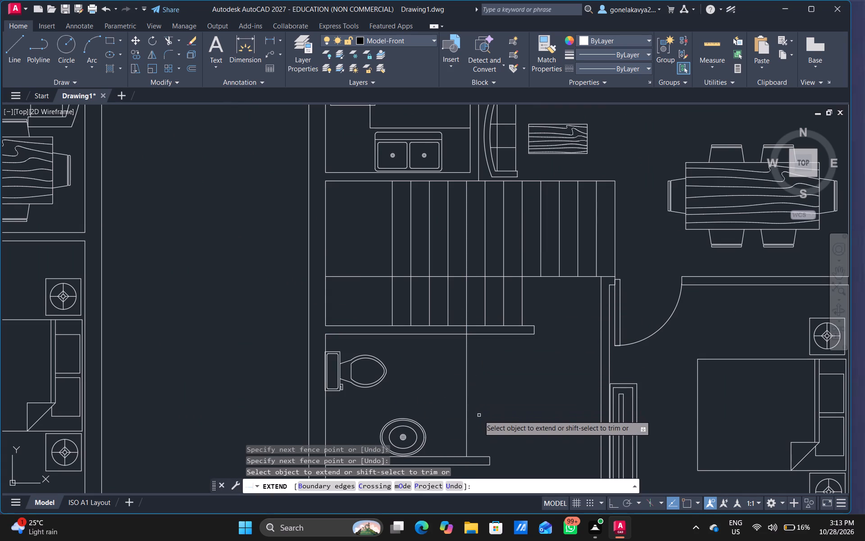
left_click_drag(479, 414, 463, 413)
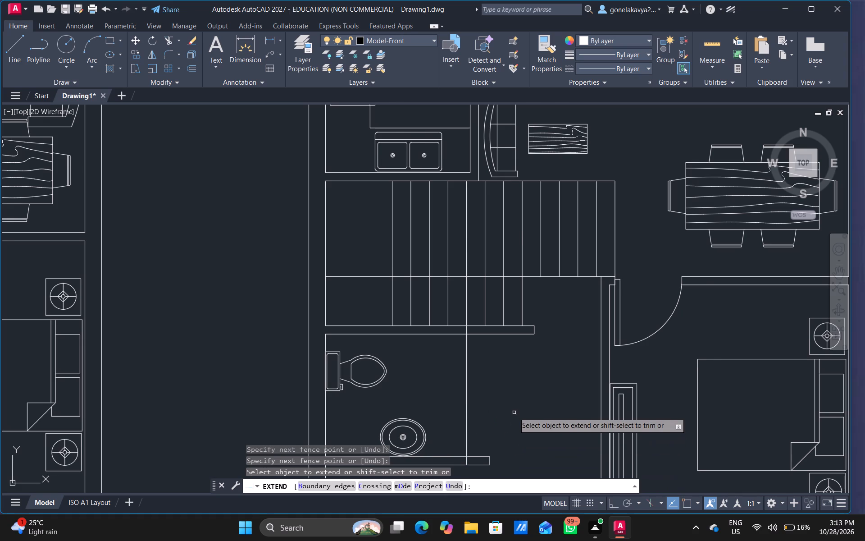
scroll(514, 413, "down", 1)
middle_click_drag(505, 420, 499, 405)
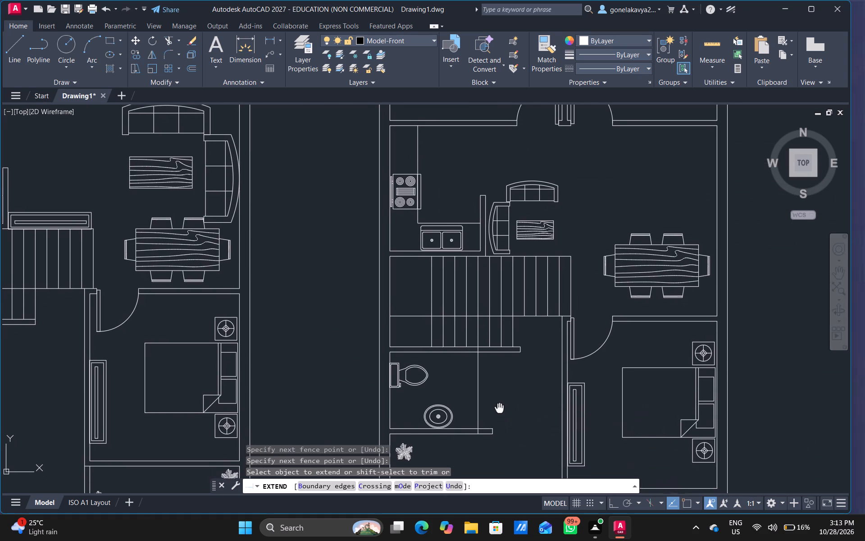
middle_click_drag(499, 405, 499, 404)
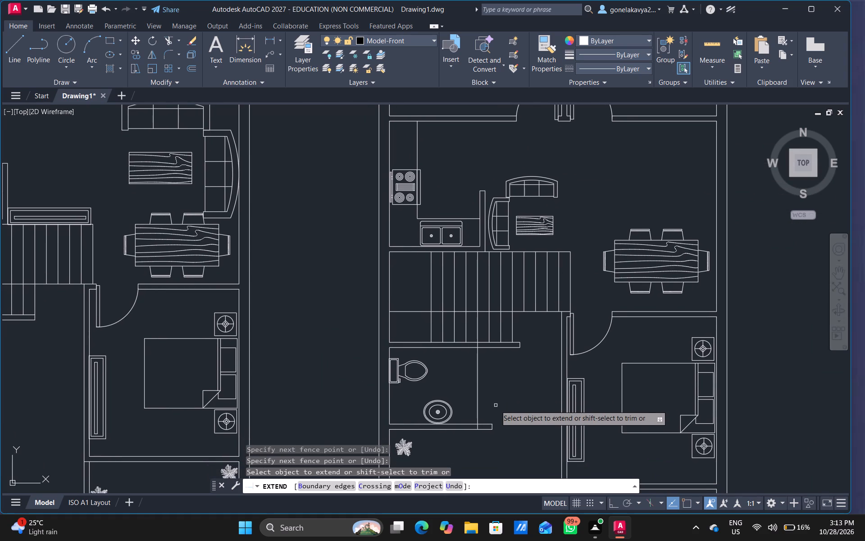
left_click(490, 336)
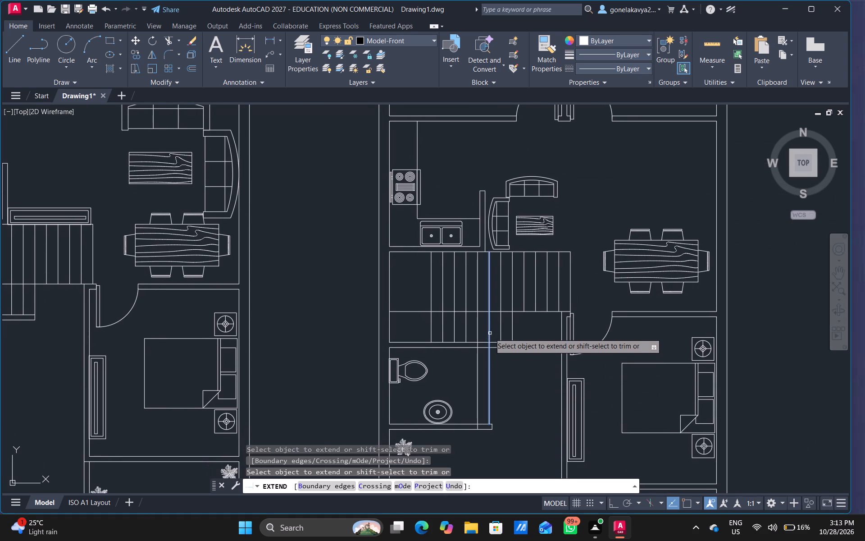
left_click(490, 333)
key("Escape")
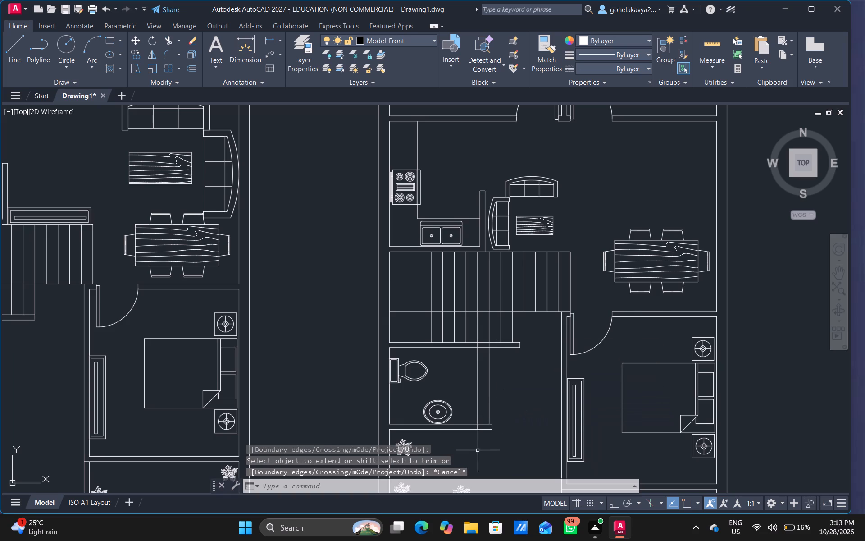
Trim away the inner extended line in the bathroom and the line pieces crossing its upper and lower walls.
type("tr")
key("space")
scroll(474, 425, "up", 2)
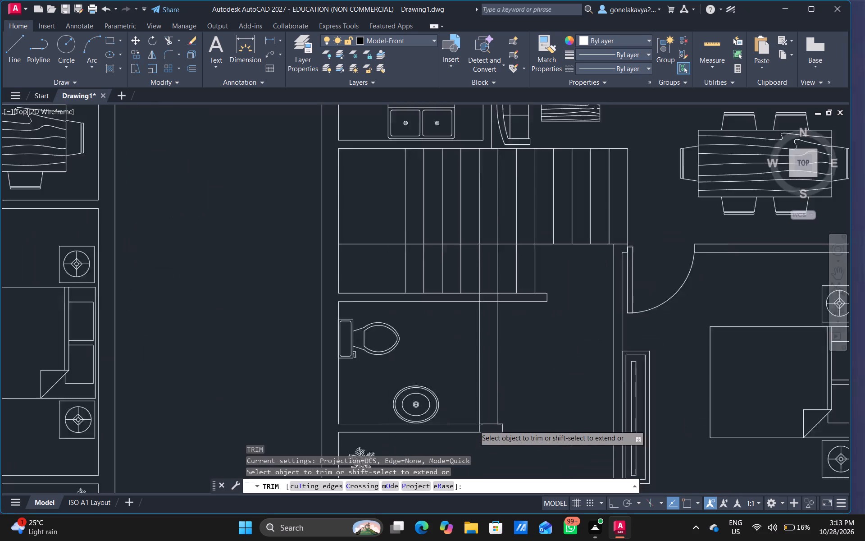
scroll(474, 425, "up", 1)
left_click(487, 431)
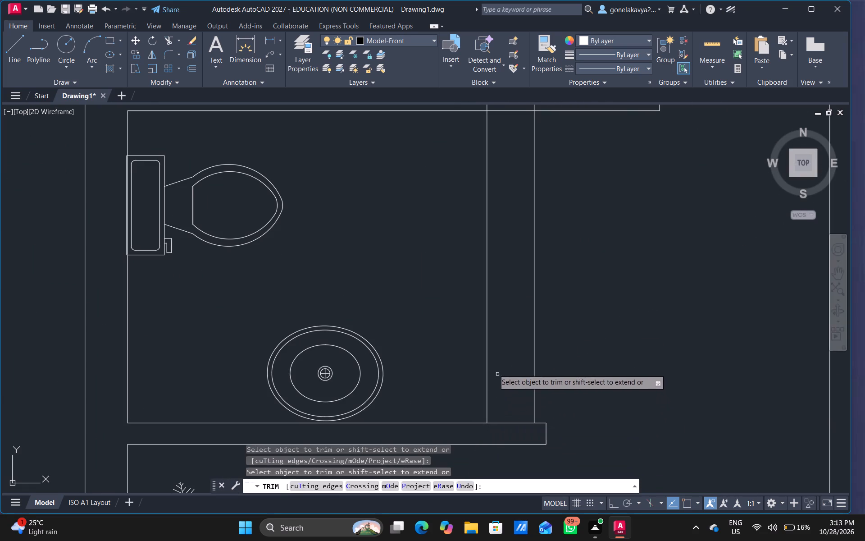
left_click_drag(490, 367, 474, 355)
scroll(493, 351, "down", 1)
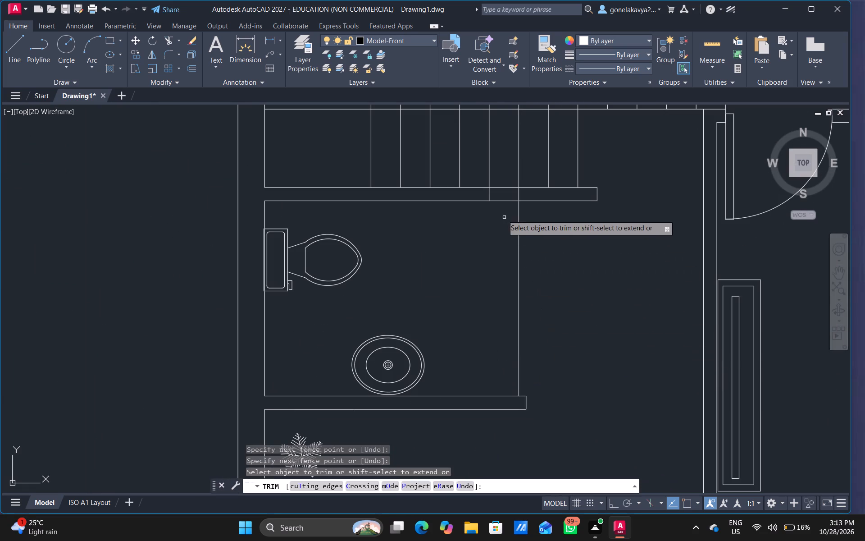
scroll(501, 198, "up", 2)
left_click_drag(440, 185, 542, 187)
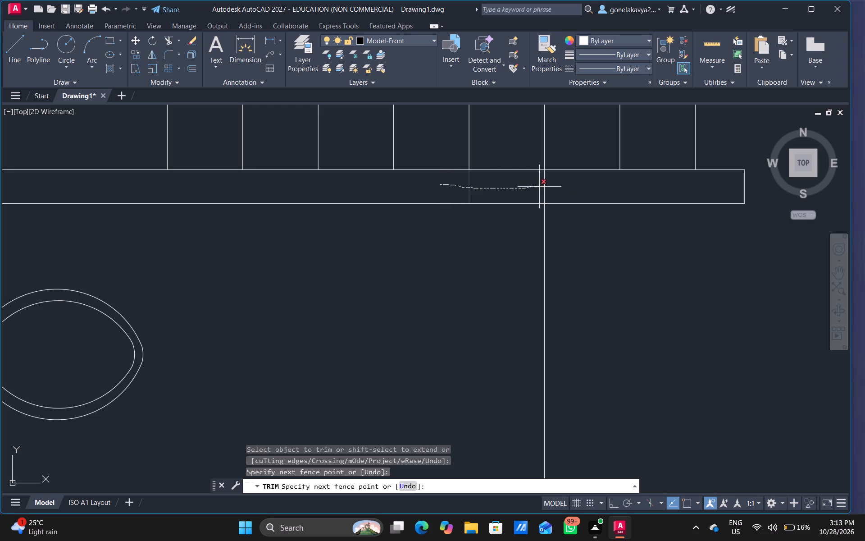
left_click_drag(542, 187, 560, 187)
scroll(594, 261, "down", 2)
middle_click_drag(618, 346, 607, 330)
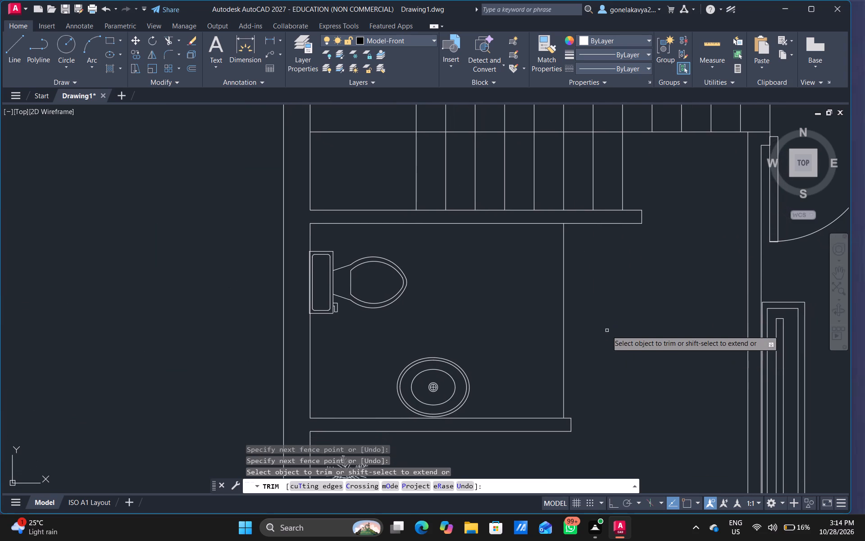
key("Escape")
Offset the bathroom's new vertical partition line 4.5" inward, towards the toilet and washbasin.
key("o")
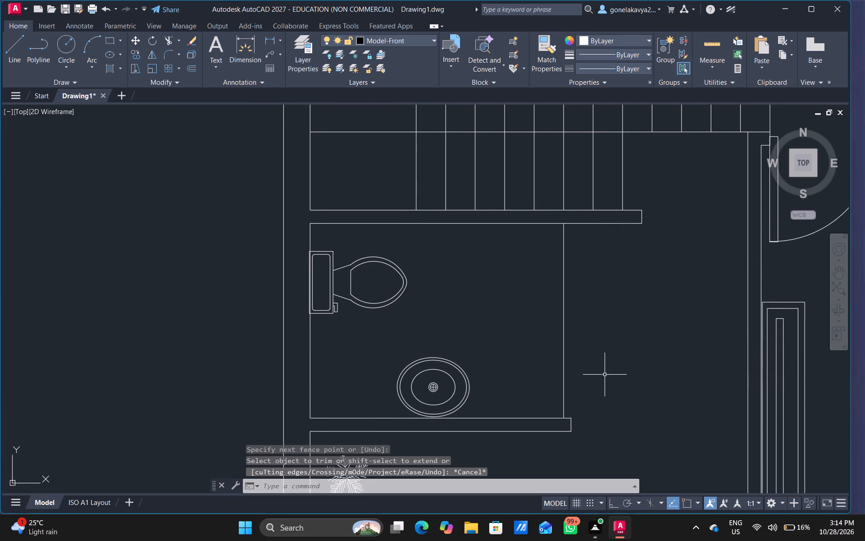
key("Return")
left_click_drag(600, 364, 579, 364)
left_click(563, 357)
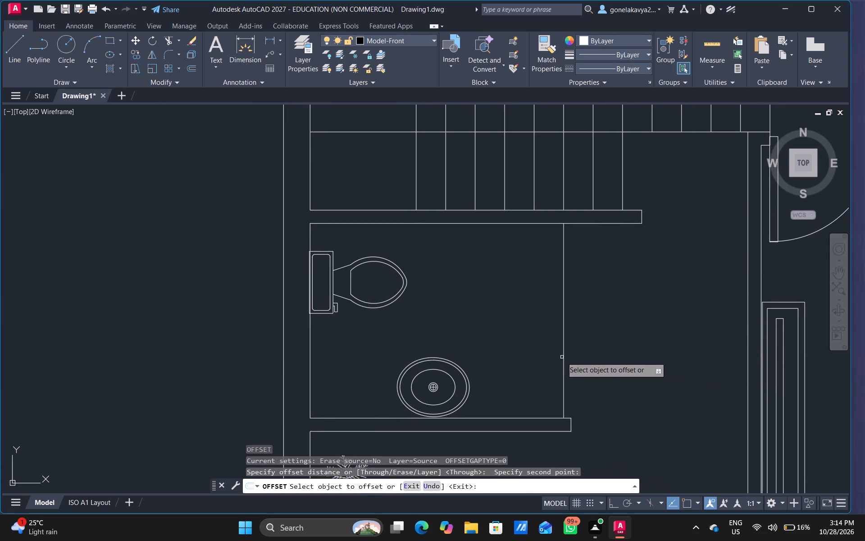
left_click(564, 351)
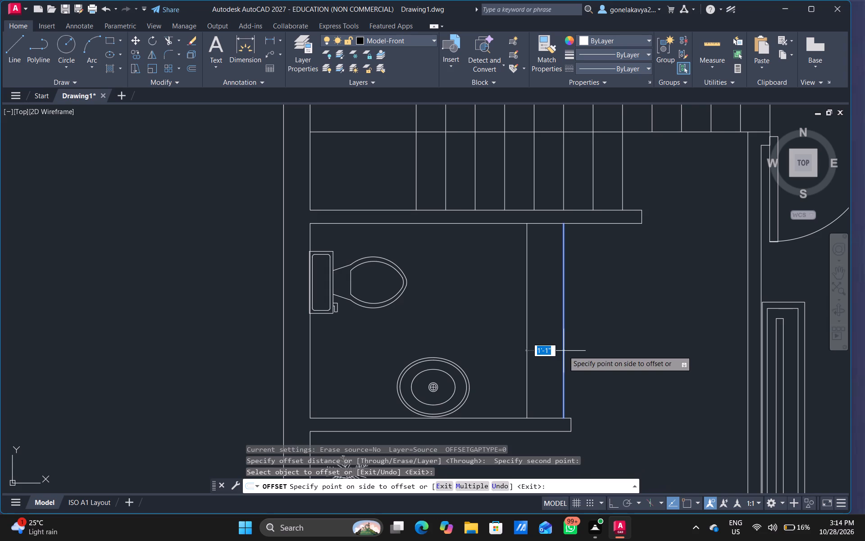
type("4.5\"")
key("Return")
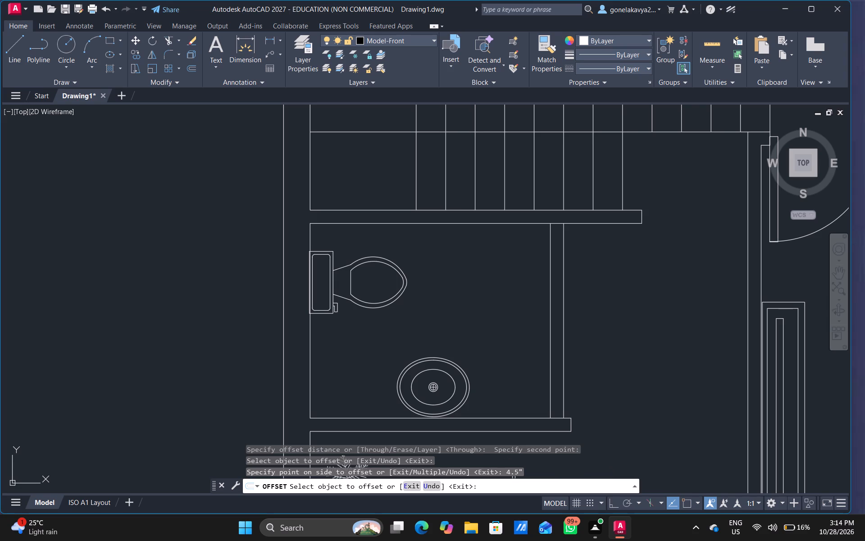
key("Escape")
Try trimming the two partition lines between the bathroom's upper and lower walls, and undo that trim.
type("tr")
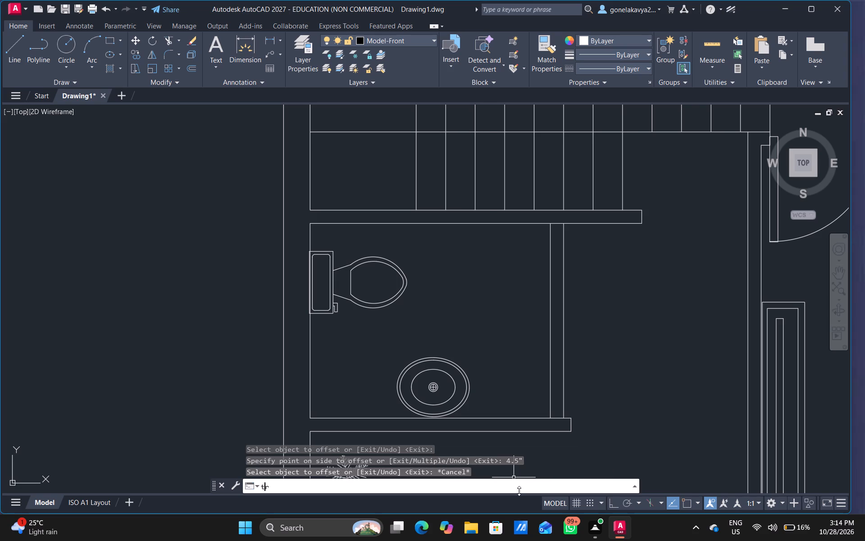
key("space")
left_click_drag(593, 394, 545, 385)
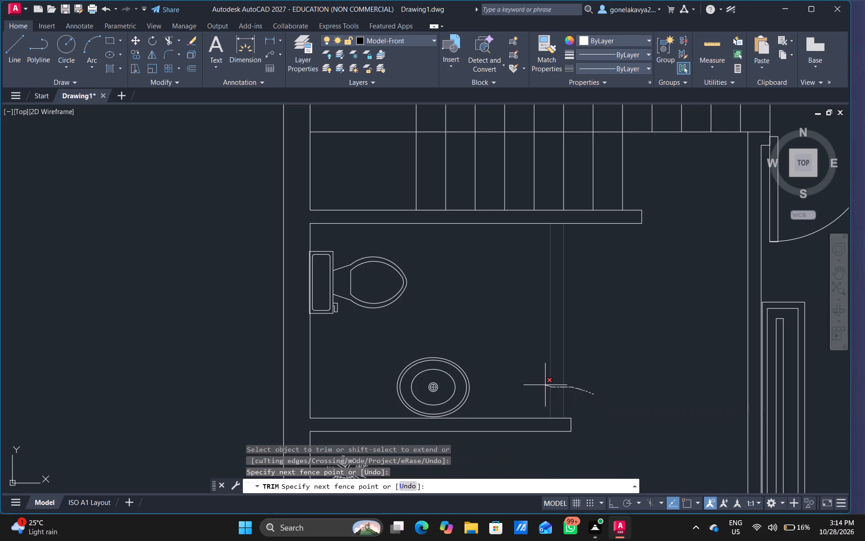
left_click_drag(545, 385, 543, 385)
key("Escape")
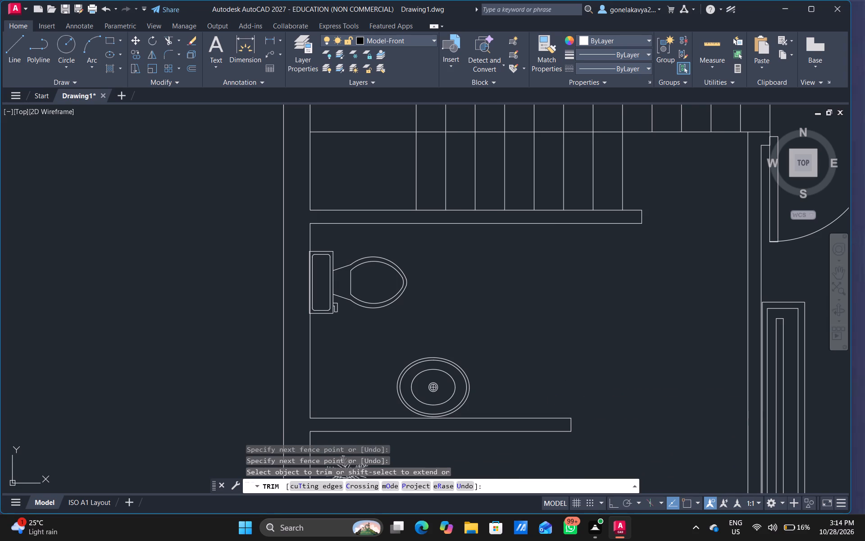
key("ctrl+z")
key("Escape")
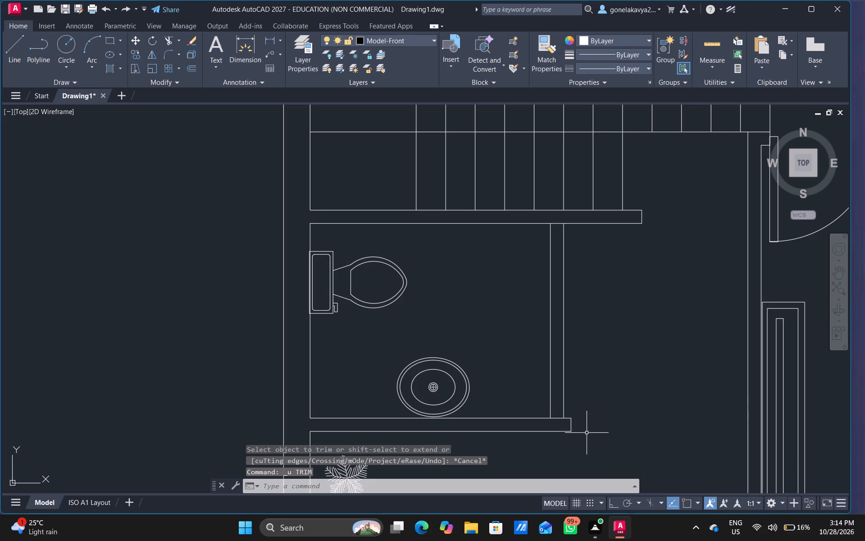
Extend both partition lines through the thickness of the bathroom's lower wall to its outer edge.
type("ex")
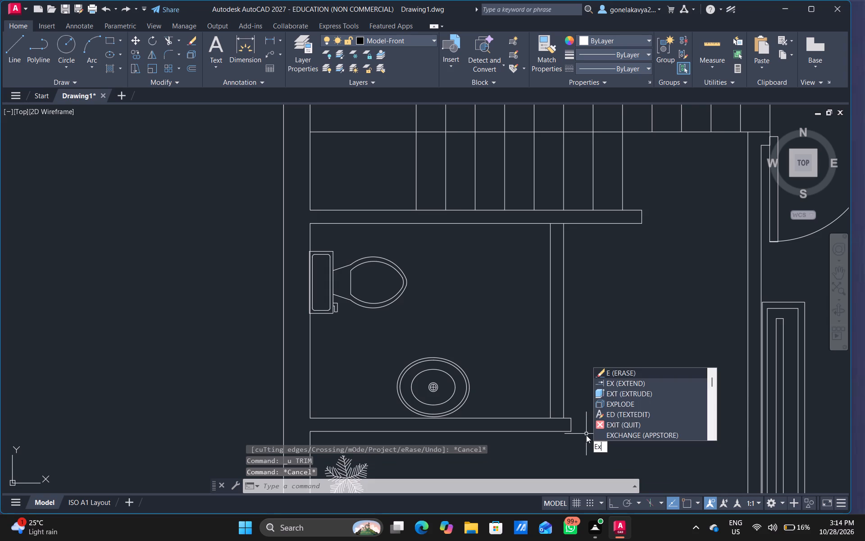
key("space")
left_click_drag(588, 391, 542, 377)
middle_click_drag(574, 443, 578, 443)
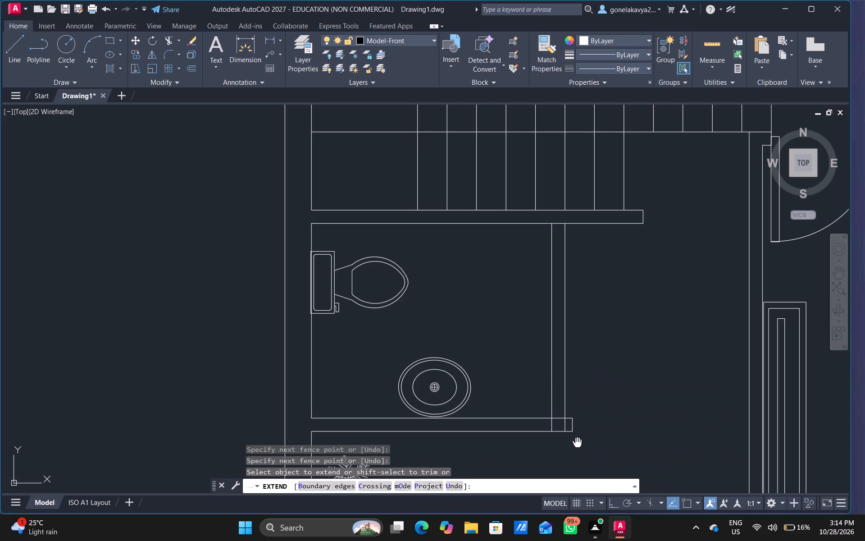
middle_click_drag(578, 443, 585, 421)
key("Escape")
Trim the lower wall's stub beyond the partition and the crossing line pieces to form a clean bathroom corner.
key("t")
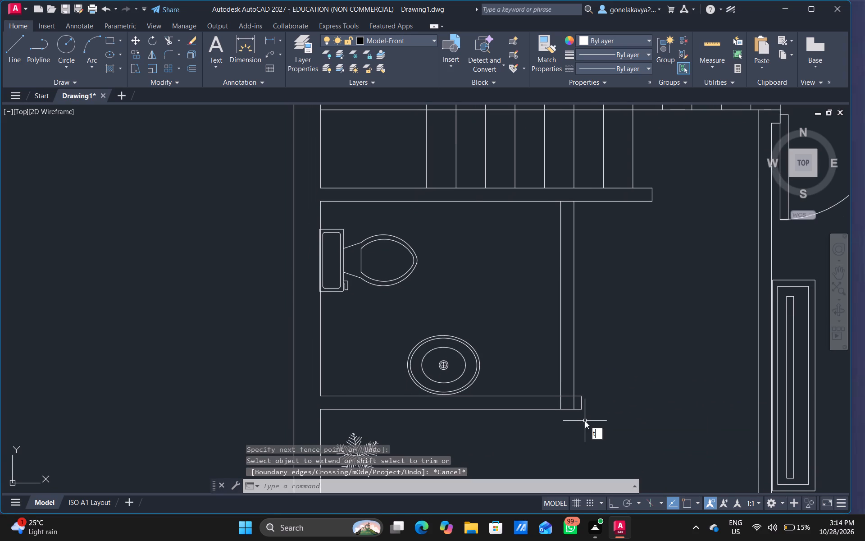
key("r")
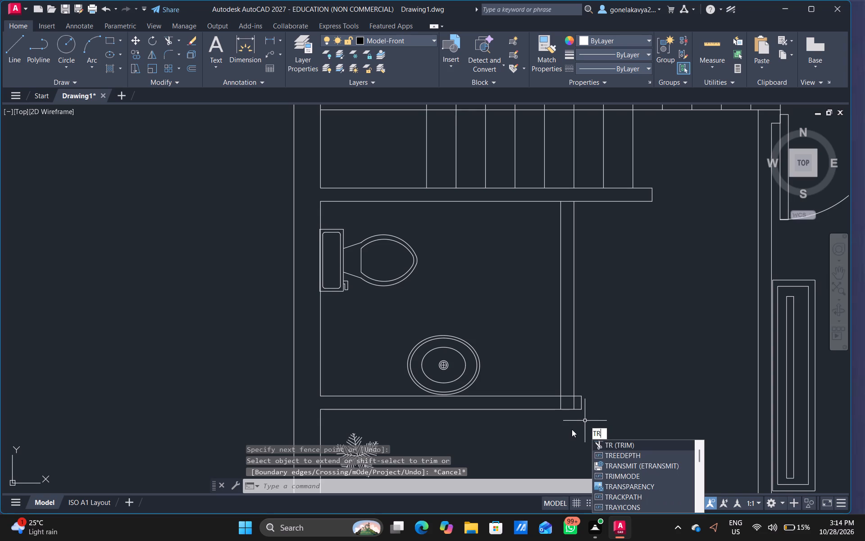
key("space")
scroll(570, 413, "up", 5)
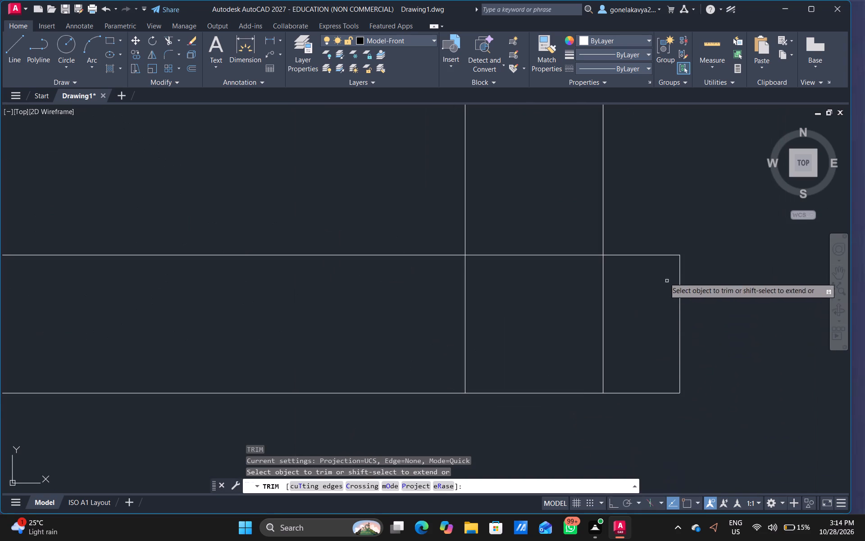
left_click_drag(633, 257, 652, 417)
left_click_drag(635, 357, 687, 321)
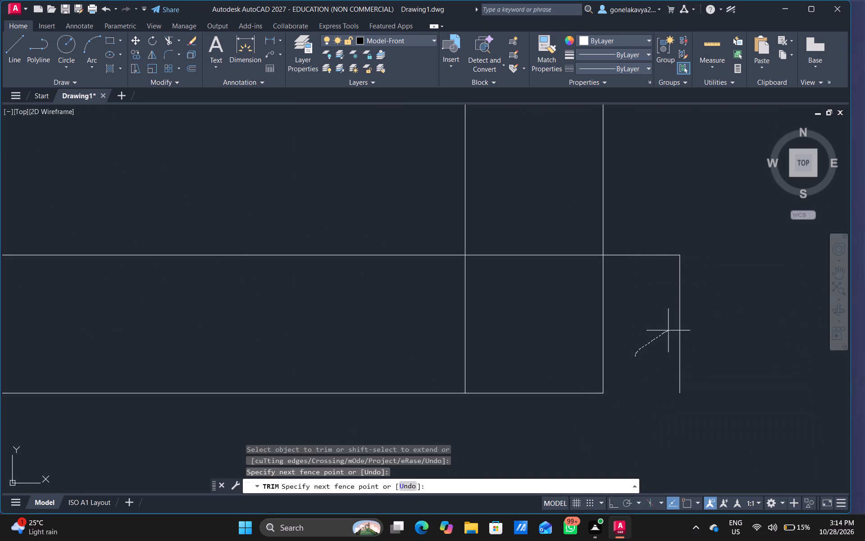
left_click_drag(687, 321, 707, 313)
left_click_drag(656, 234, 638, 332)
left_click_drag(421, 314, 547, 237)
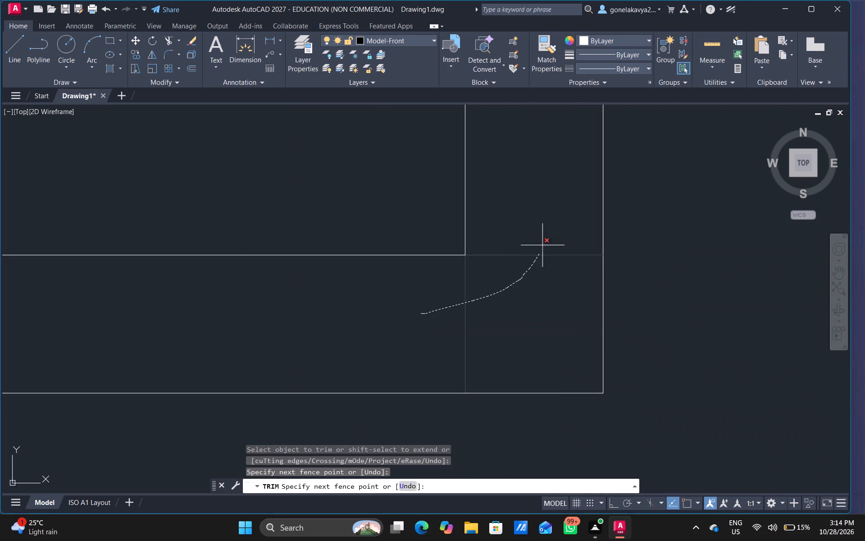
scroll(561, 213, "down", 6)
middle_click_drag(594, 246, 565, 399)
scroll(547, 349, "up", 2)
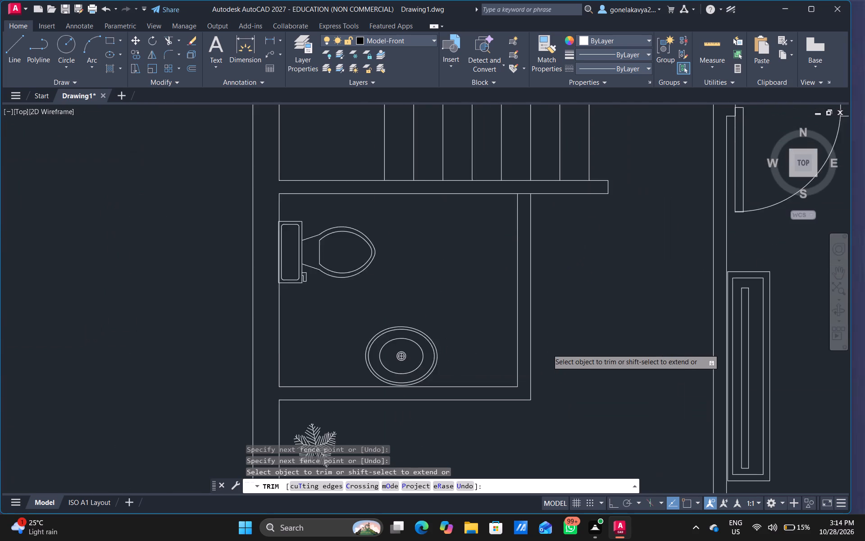
key("Escape")
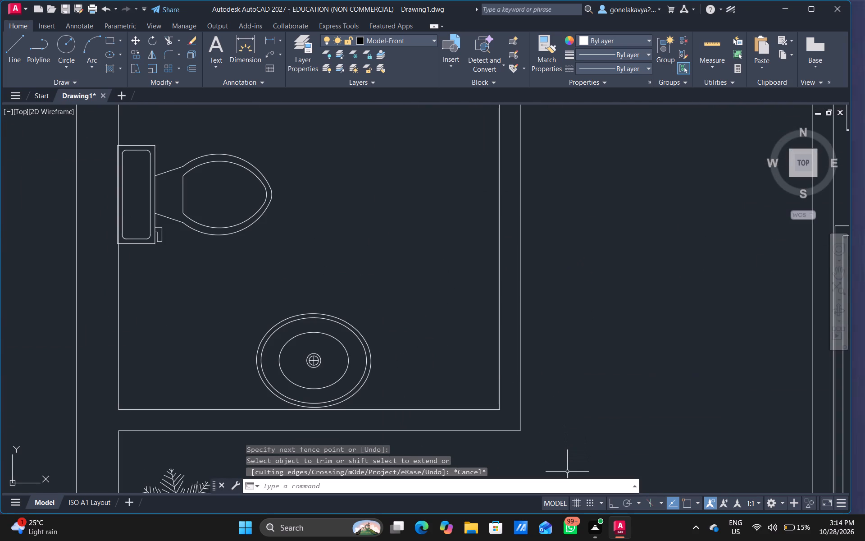
Offset the bathroom's lower inner wall line upward three times in succession at about 11" spacing.
key("o")
key("Return")
left_click_drag(475, 422, 468, 400)
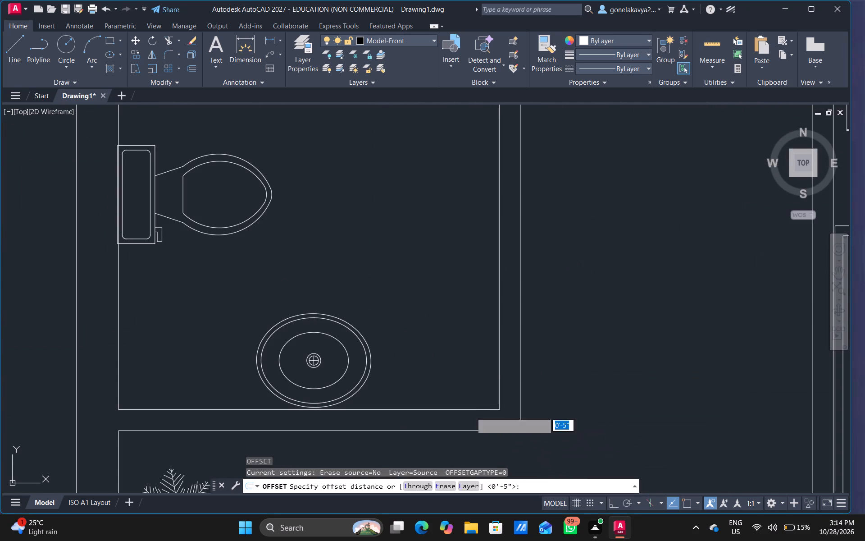
left_click_drag(468, 400, 466, 371)
left_click(466, 371)
left_click(472, 411)
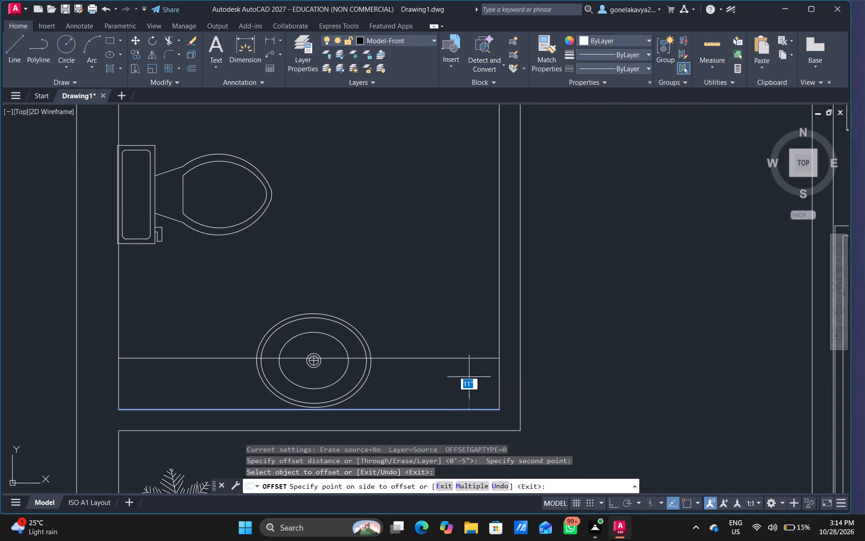
left_click(470, 348)
left_click(478, 355)
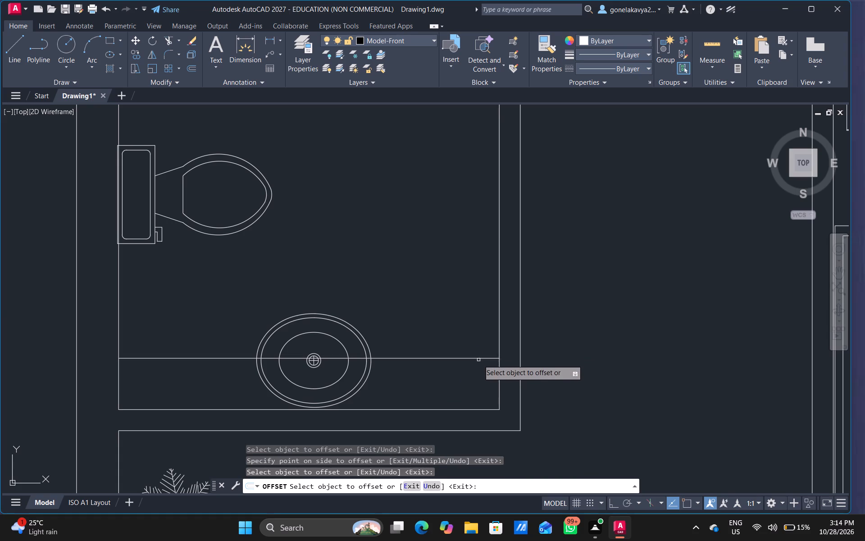
left_click_drag(478, 360, 483, 338)
left_click(478, 327)
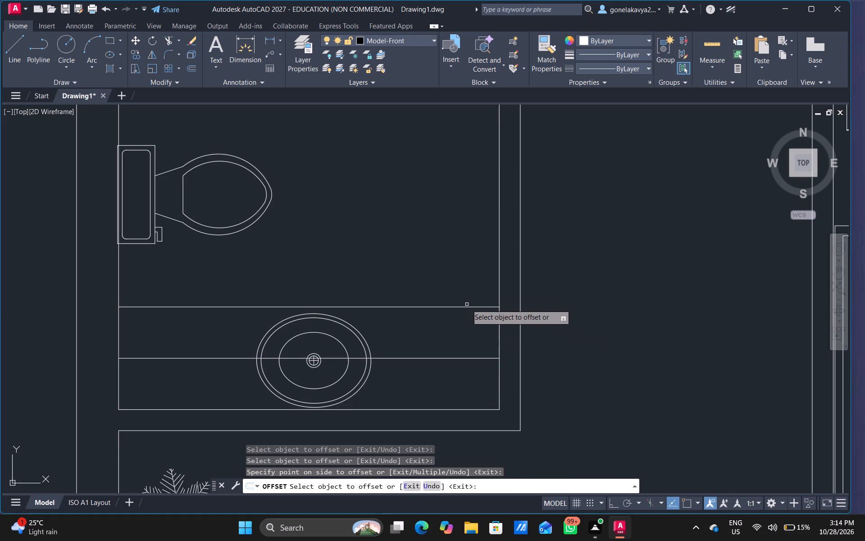
left_click_drag(469, 306, 464, 288)
left_click(458, 233)
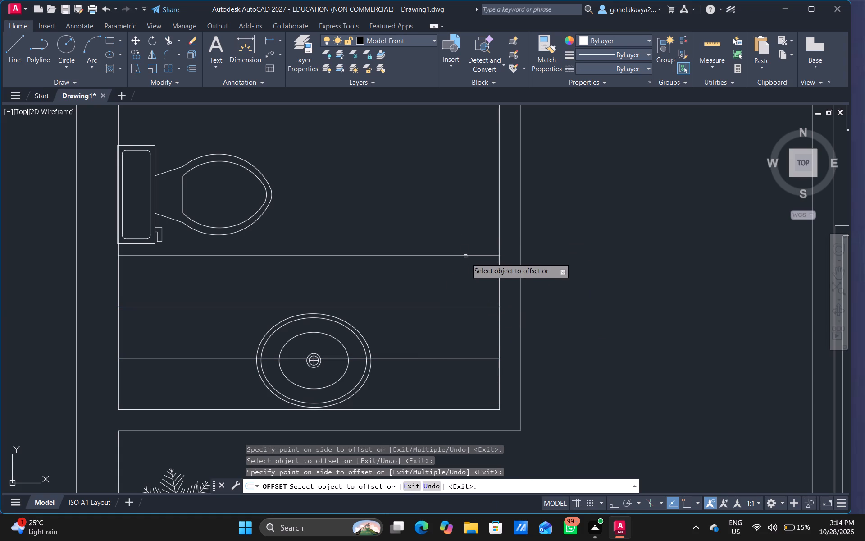
left_click(470, 256)
left_click(470, 225)
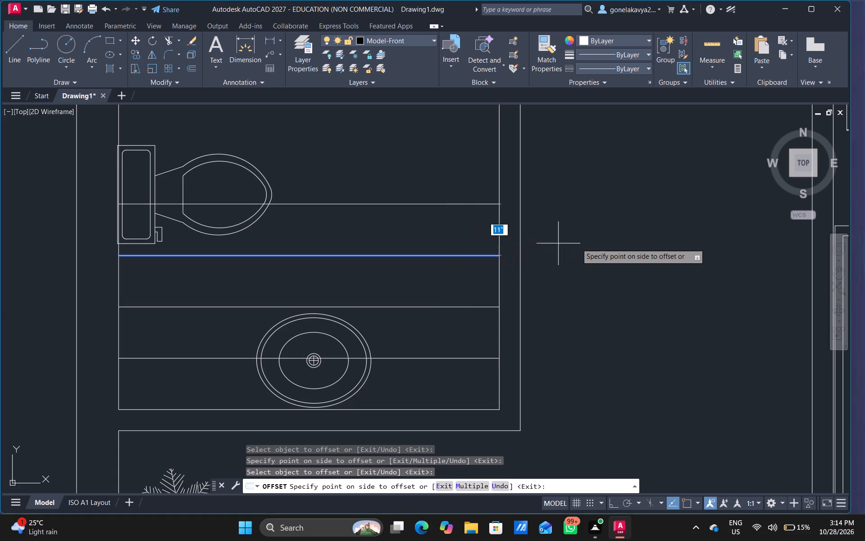
scroll(585, 247, "down", 2)
key("Escape")
Extend the uppermost offset line through the partition's thickness to its outer line.
middle_click_drag(592, 291, 583, 303)
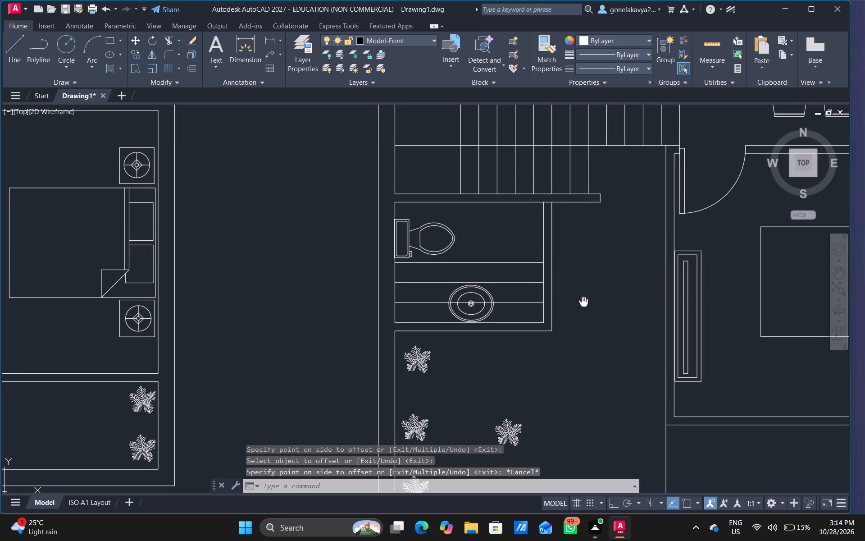
middle_click_drag(583, 303, 582, 303)
key("e")
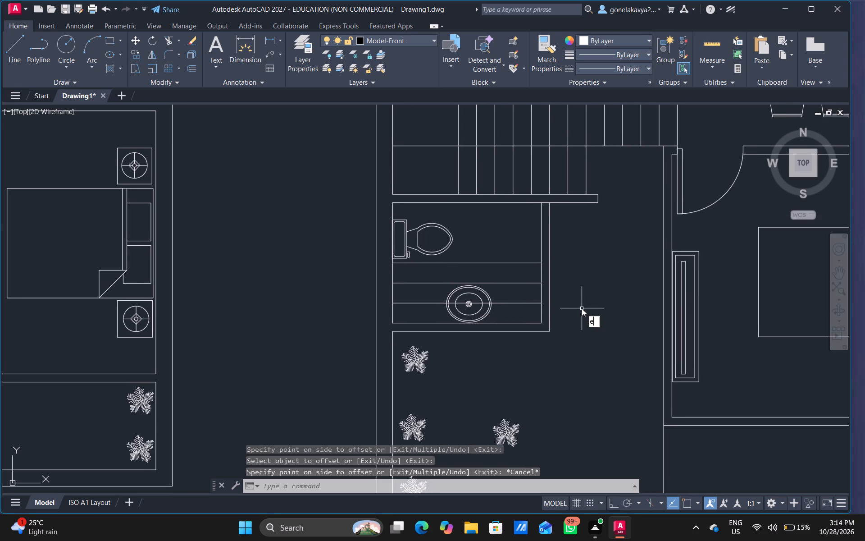
key("x")
key("space")
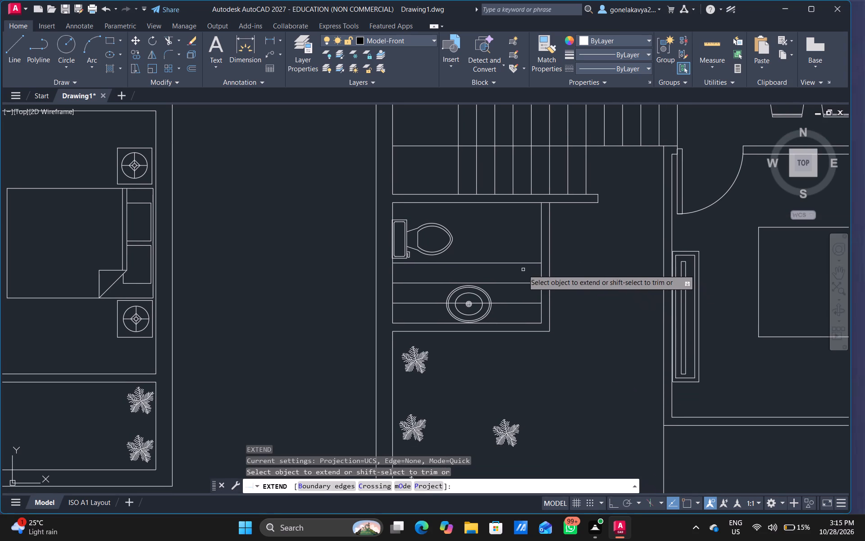
left_click_drag(523, 270, 518, 254)
key("Escape")
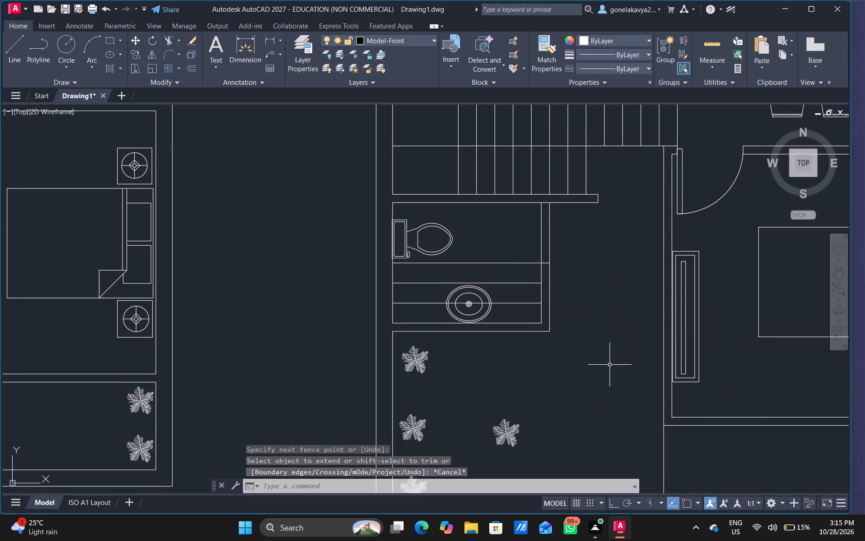
Trim the offset lines inside the bathroom and both partition lines above the uppermost one to leave a door opening.
type("tr")
key("space")
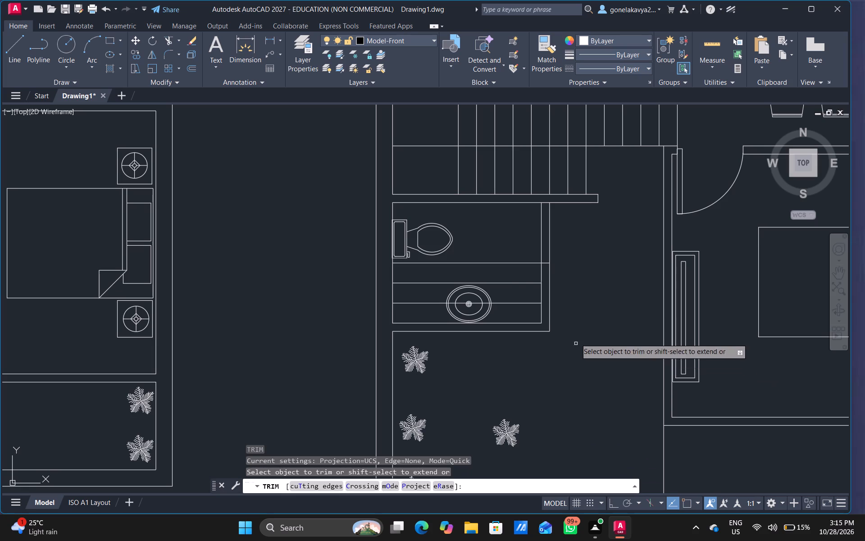
left_click_drag(513, 257, 520, 315)
left_click_drag(531, 246, 549, 239)
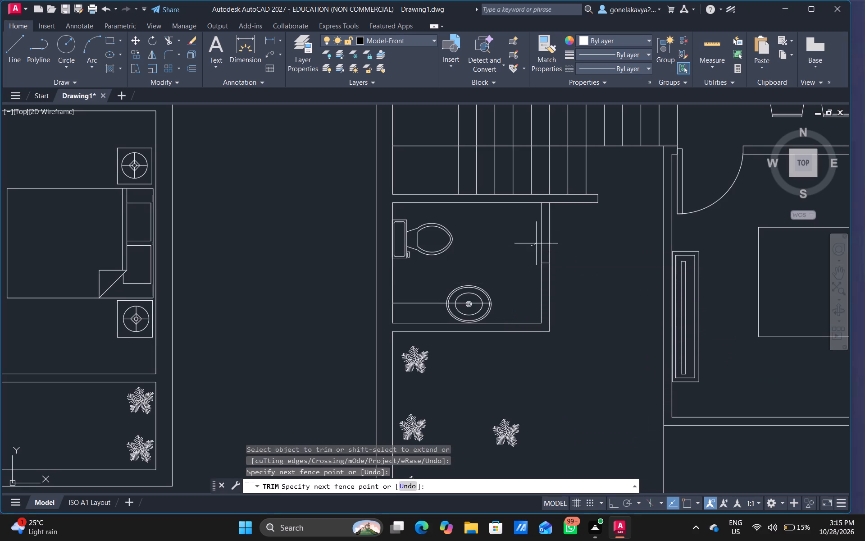
left_click_drag(549, 239, 577, 231)
Trim the leftover offset line inside the washbasin's bowl and across the side of its rim facing the partition.
scroll(450, 305, "up", 2)
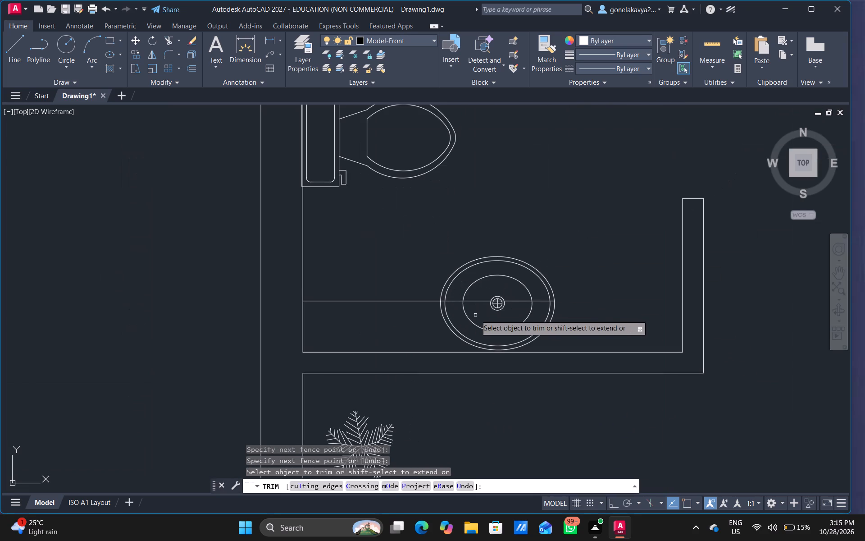
left_click_drag(481, 311, 479, 295)
left_click_drag(515, 305, 515, 298)
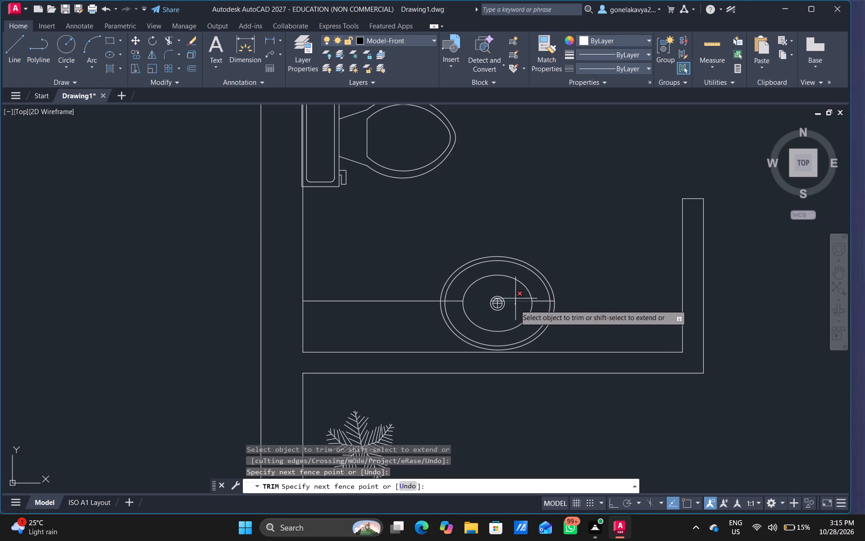
left_click_drag(515, 298, 515, 297)
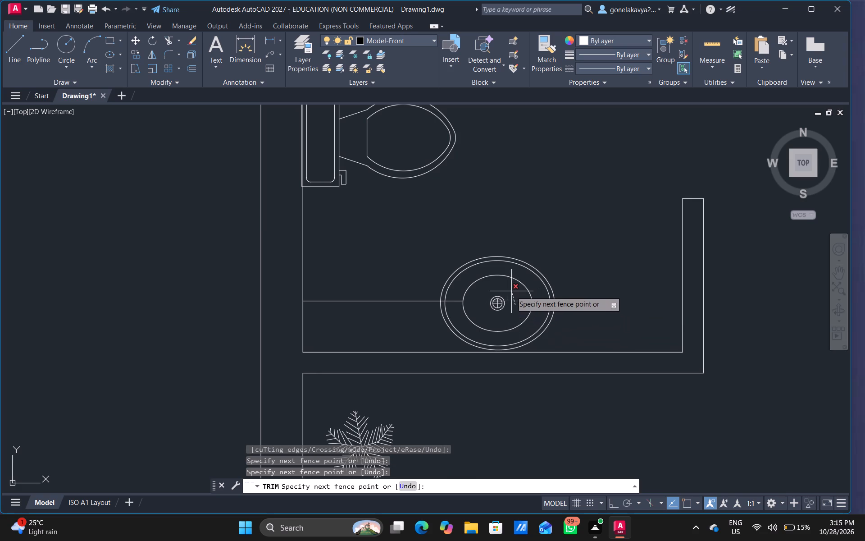
left_click(512, 290)
scroll(540, 301, "up", 3)
left_click_drag(541, 286, 542, 326)
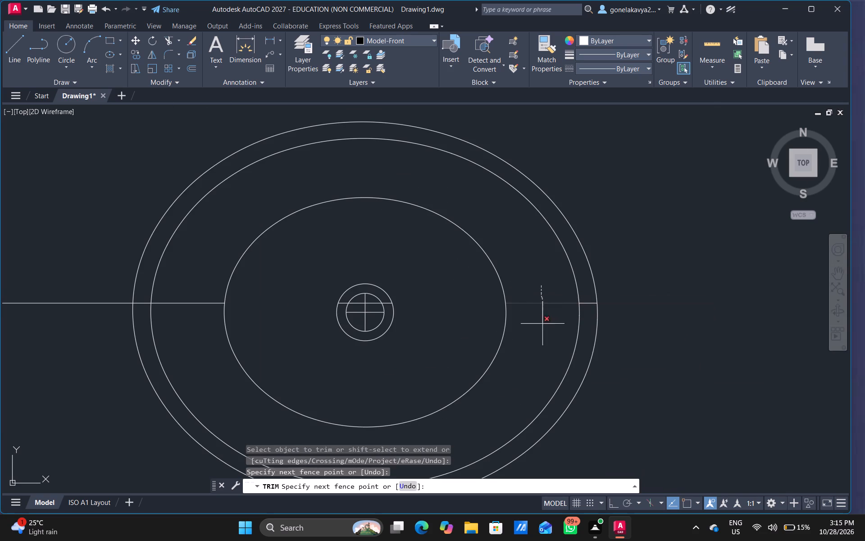
left_click_drag(585, 312, 588, 299)
scroll(503, 342, "down", 3)
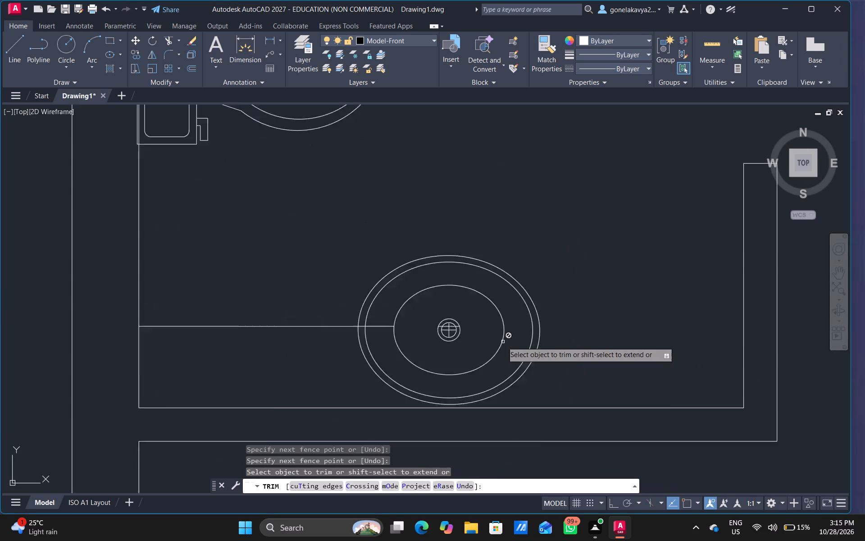
Trim the rest of the leftover offset line from the washbasin's rim to the outer wall by the toilet.
middle_click_drag(422, 344, 501, 325)
scroll(503, 321, "up", 5)
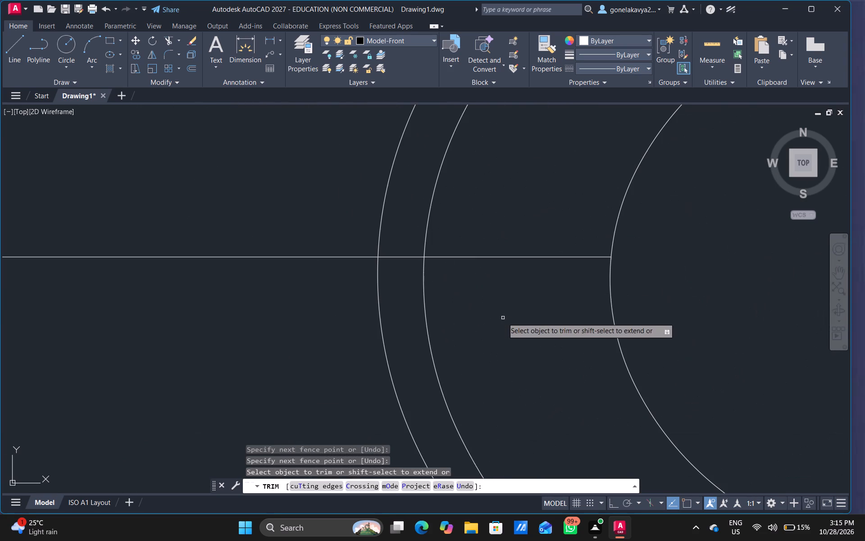
left_click_drag(511, 237, 514, 335)
middle_click_drag(514, 333, 711, 373)
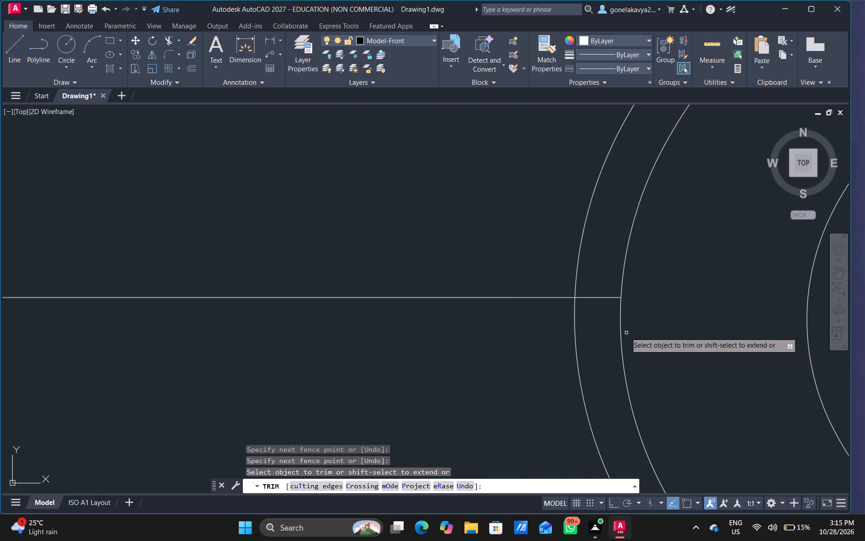
left_click_drag(596, 291, 595, 326)
scroll(594, 327, "down", 3)
left_click_drag(527, 345, 527, 311)
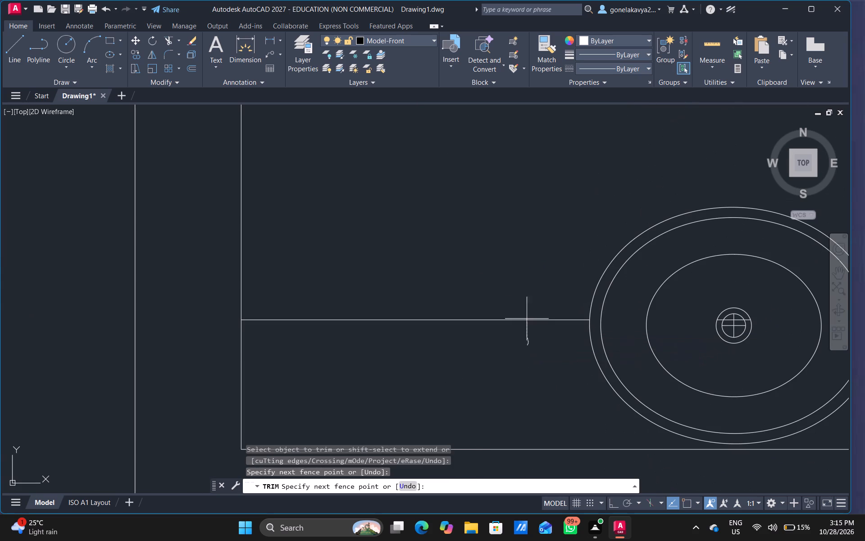
left_click_drag(527, 311, 527, 306)
scroll(555, 301, "down", 4)
middle_click_drag(646, 292, 589, 290)
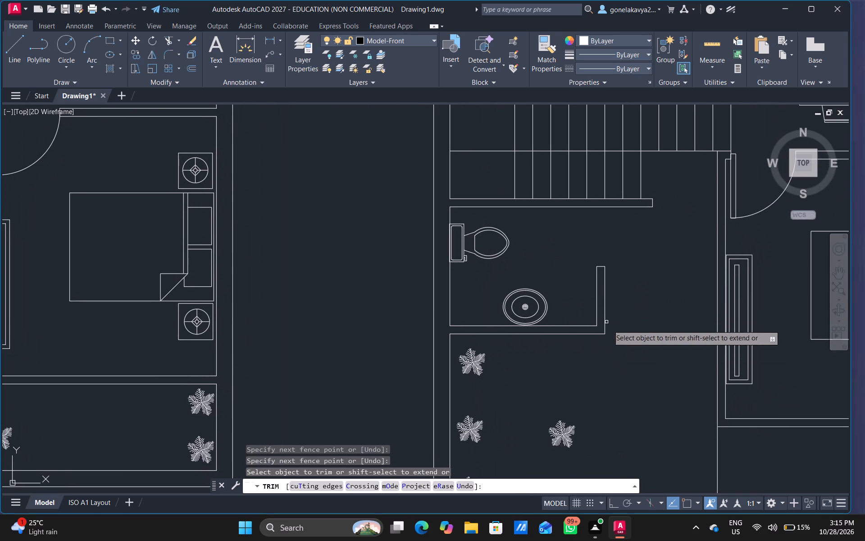
key("Escape")
Draw a rectangle about 1' by 8" from the lower-left outer wall corner of the right-hand plan.
scroll(615, 395, "down", 2)
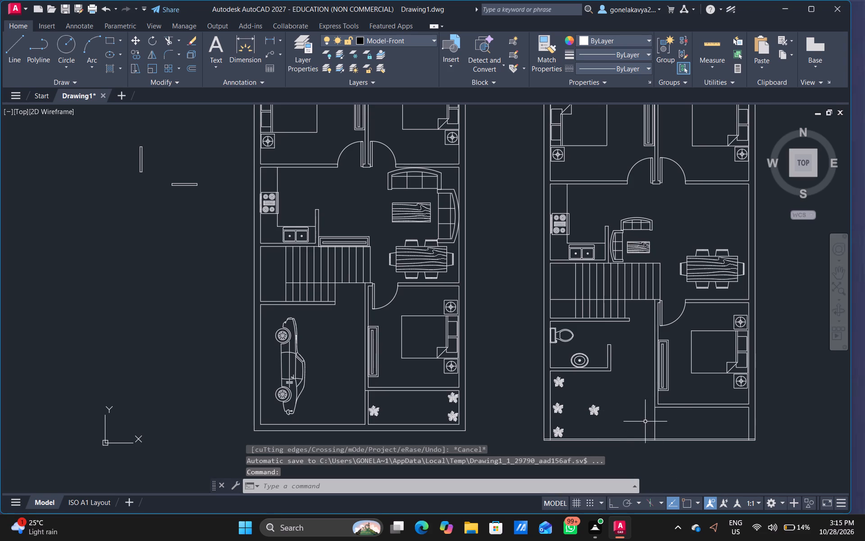
middle_click_drag(637, 412, 629, 396)
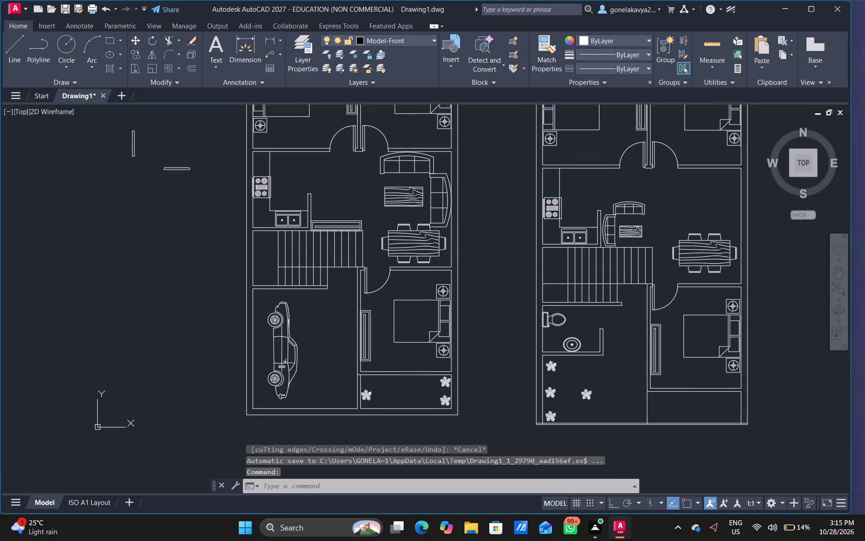
type("rec")
key("space")
scroll(569, 427, "up", 2)
middle_click_drag(585, 431, 659, 309)
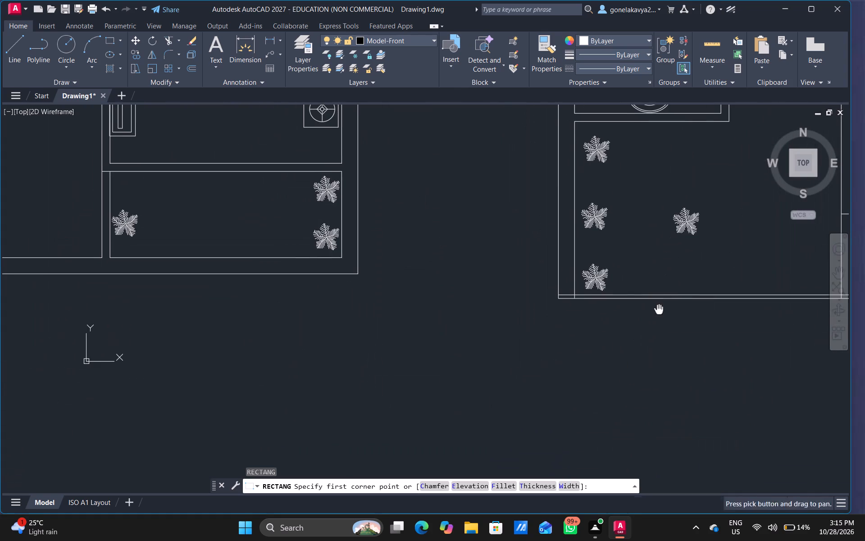
scroll(537, 340, "up", 2)
middle_click_drag(569, 330, 533, 467)
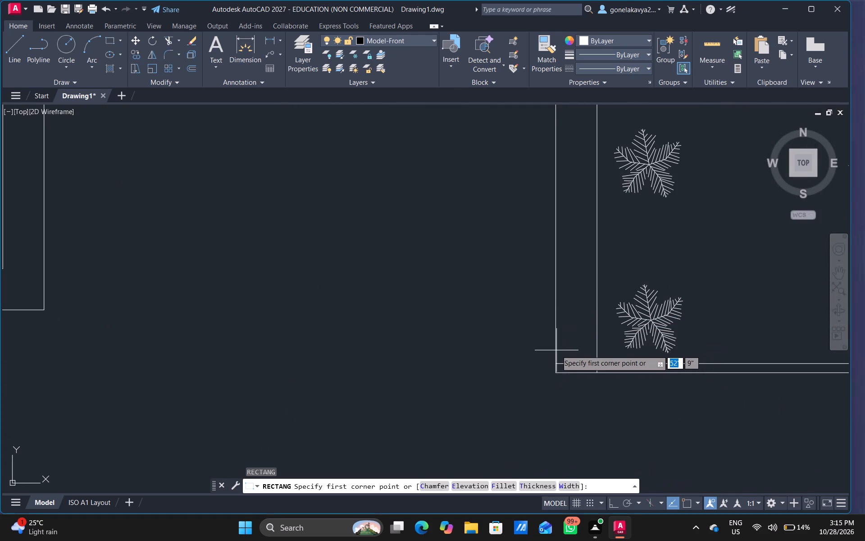
left_click(556, 373)
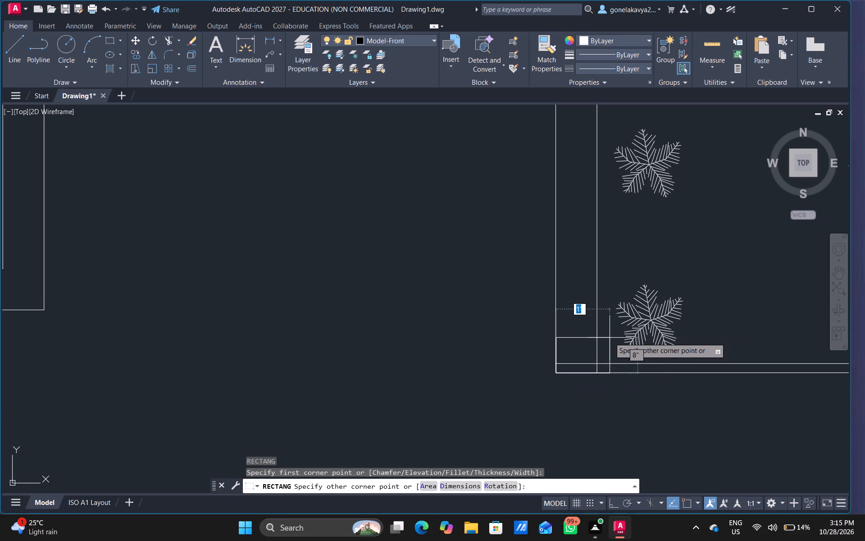
left_click(614, 337)
key("space")
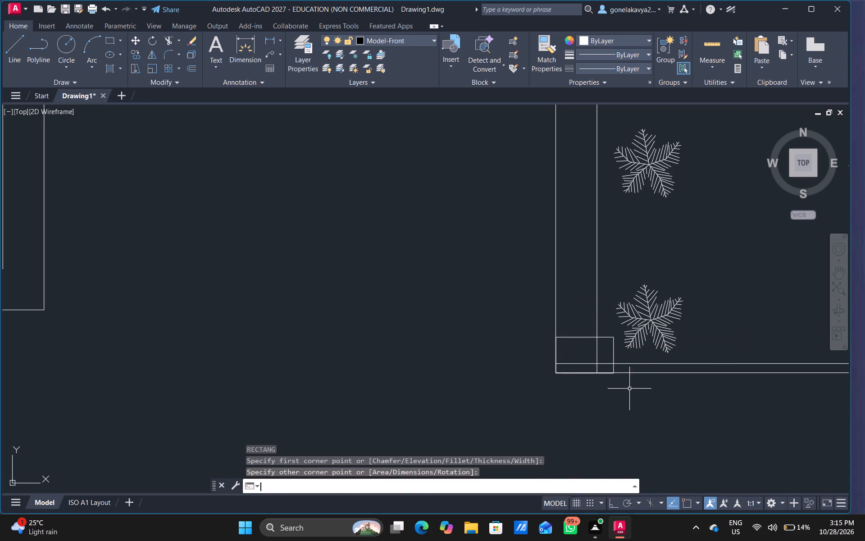
Draw a small rectangle about 3" wide where the bedroom-side wall line meets the right-hand plan's lower outer wall.
scroll(633, 376, "down", 1)
middle_click_drag(724, 273, 516, 272)
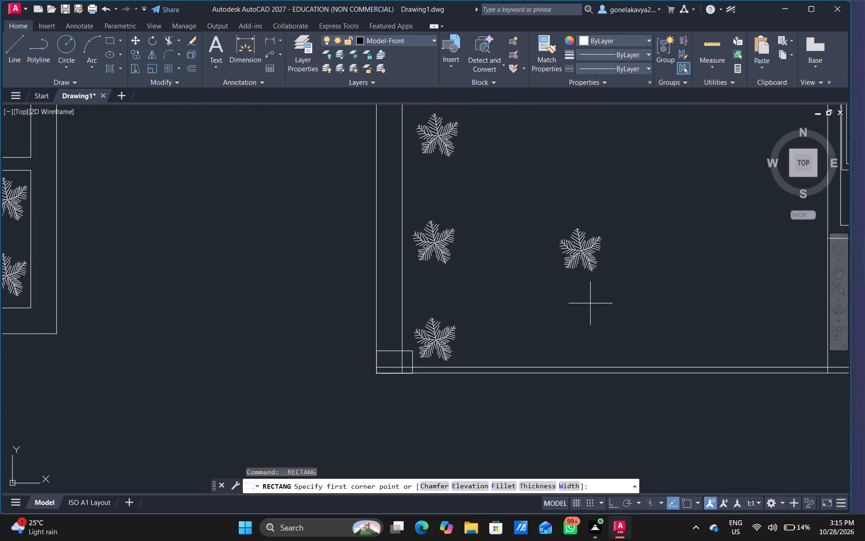
middle_click_drag(728, 320, 538, 358)
scroll(687, 426, "up", 3)
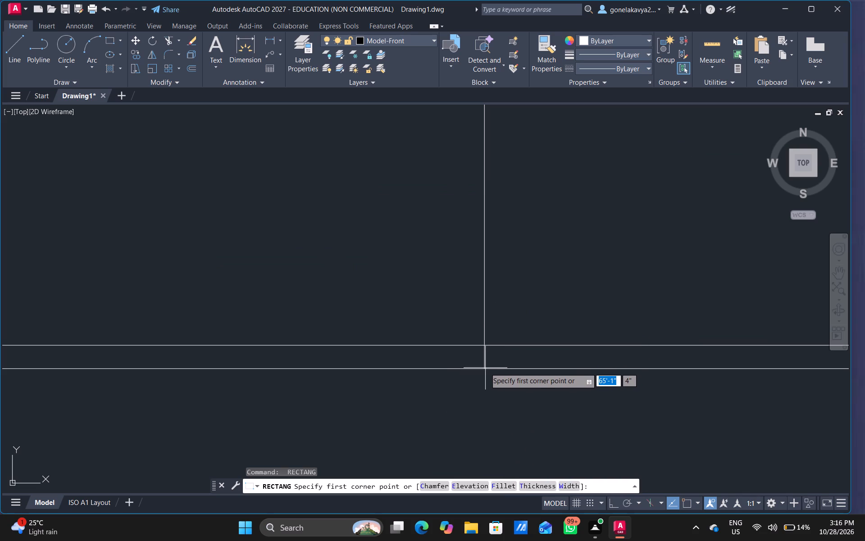
left_click_drag(484, 368, 485, 363)
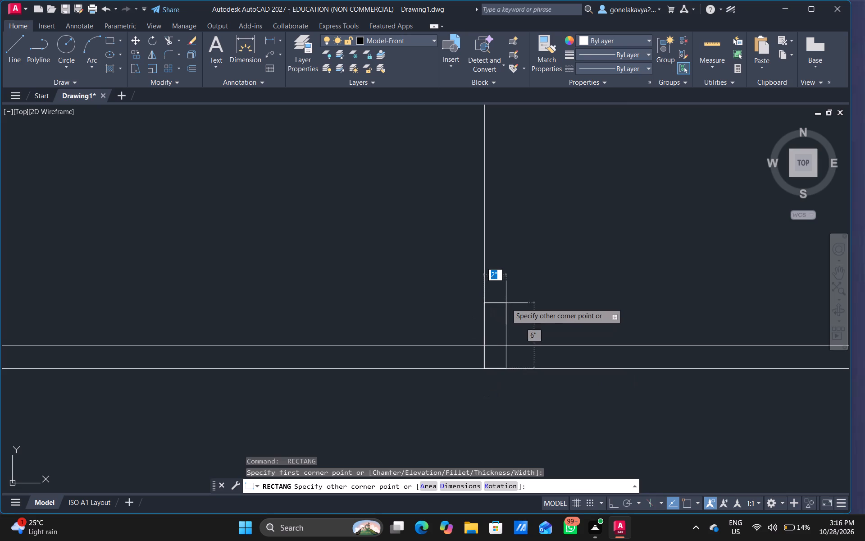
left_click(519, 329)
Draw a rectangle about 1' by 5" inward from the lower-right outer wall corner of the right-hand plan.
key("space")
scroll(571, 316, "down", 1)
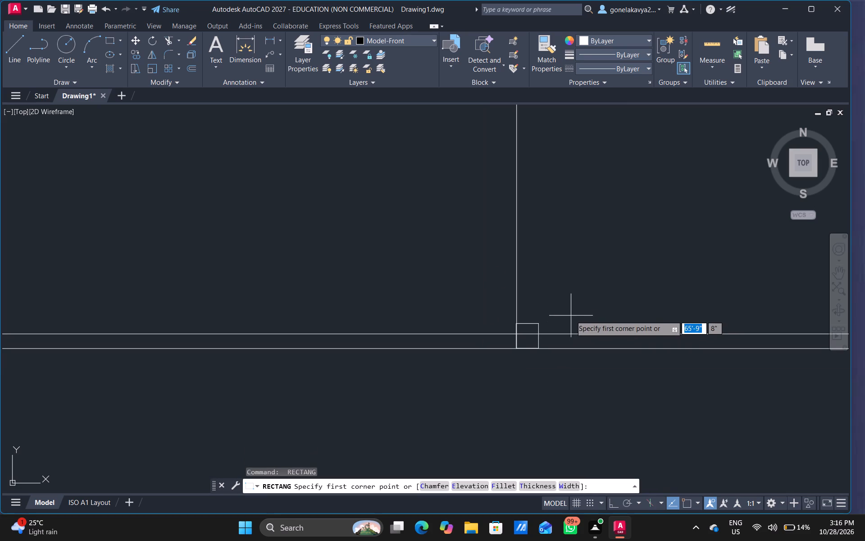
middle_click_drag(625, 302, 337, 346)
scroll(628, 356, "down", 1)
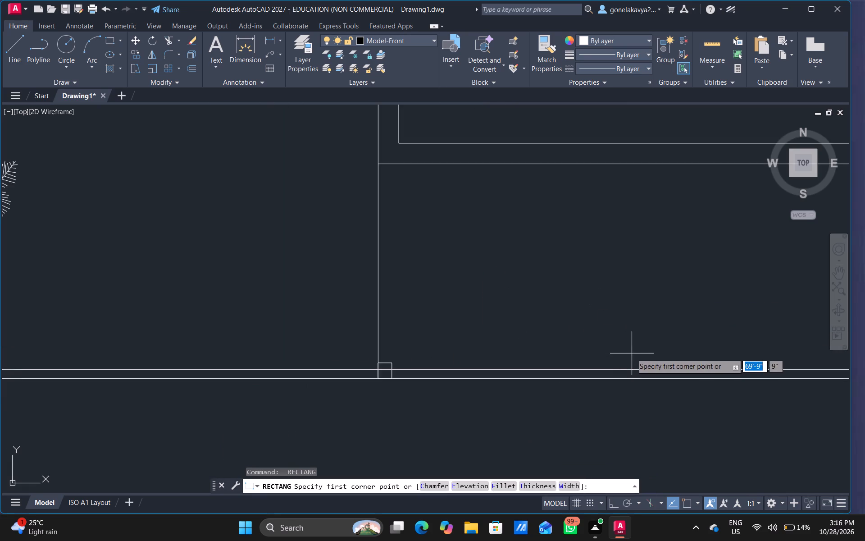
scroll(632, 353, "down", 1)
middle_click_drag(705, 343, 369, 328)
scroll(536, 345, "up", 3)
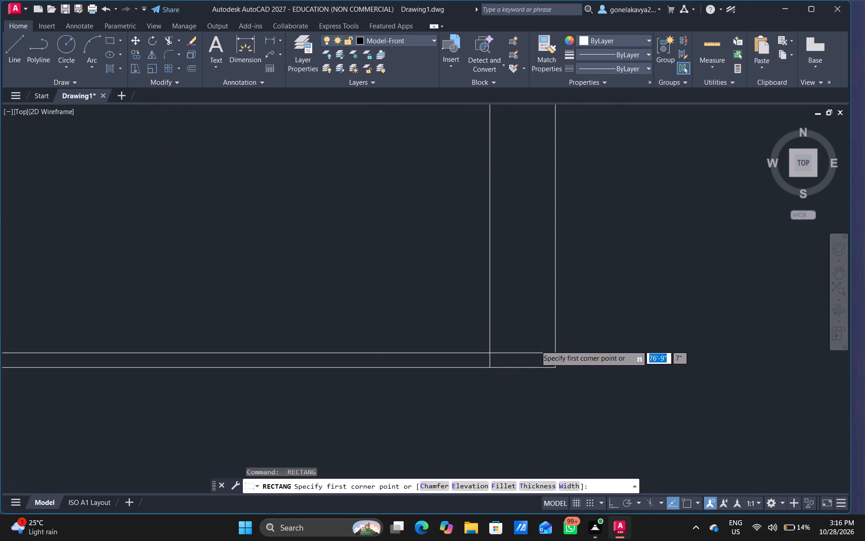
middle_click_drag(533, 354, 519, 269)
scroll(521, 280, "down", 1)
scroll(547, 296, "up", 2)
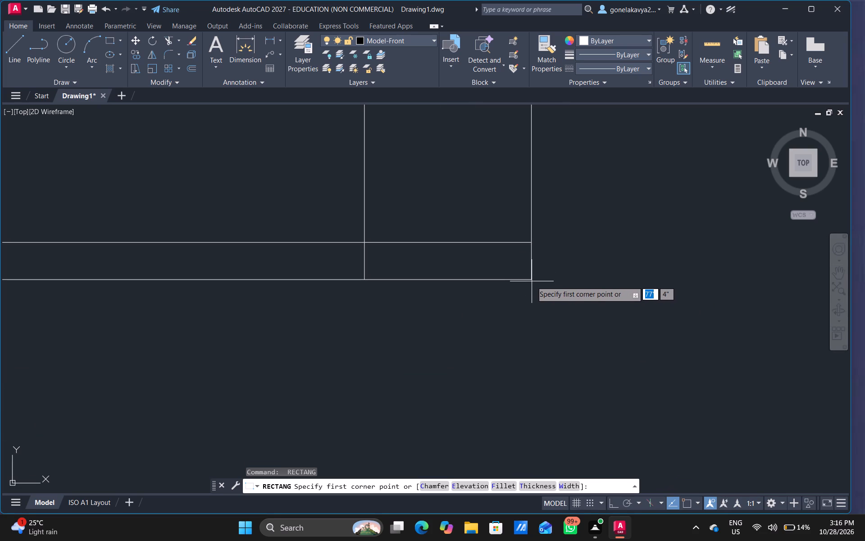
left_click_drag(531, 280, 527, 280)
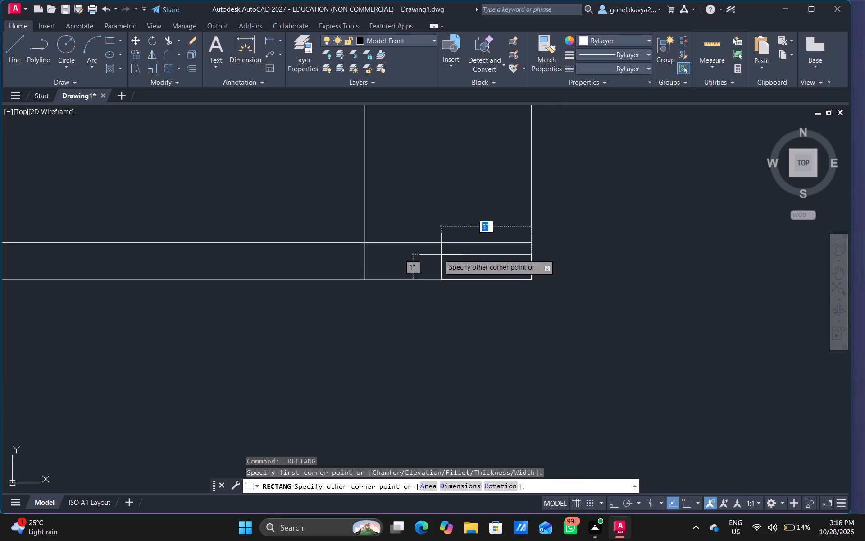
left_click(302, 170)
Draw a rectangle about 8" by 7" from the outer face of the bedroom's lower-left wall corner.
key("space")
scroll(357, 230, "down", 1)
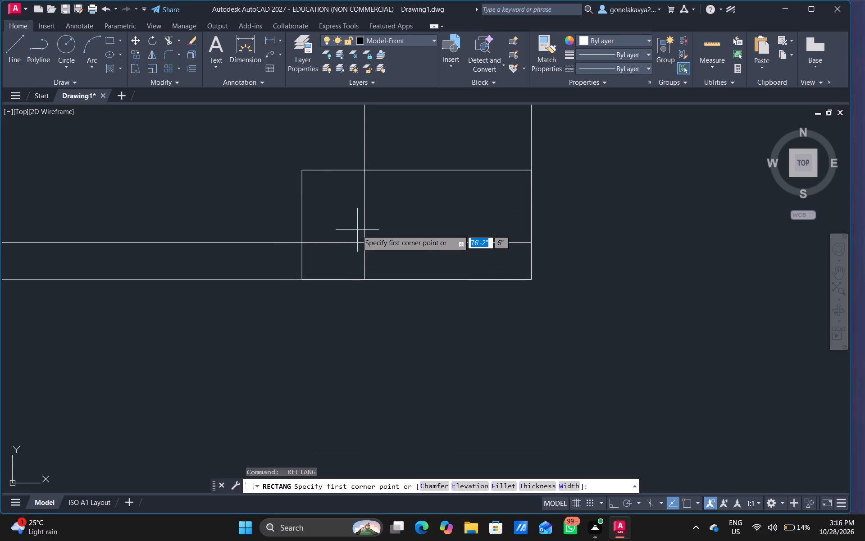
scroll(357, 230, "down", 1)
middle_click_drag(341, 190, 428, 361)
scroll(272, 245, "down", 3)
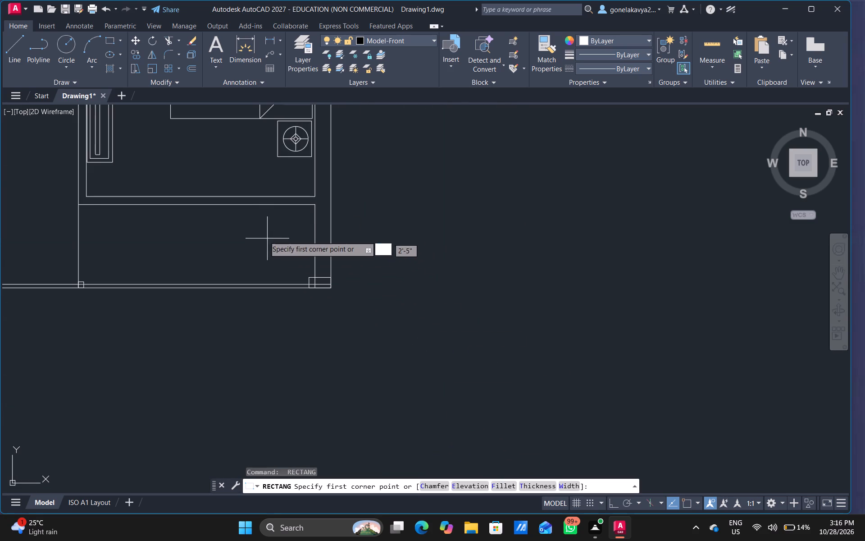
middle_click_drag(257, 229, 435, 321)
scroll(238, 299, "up", 5)
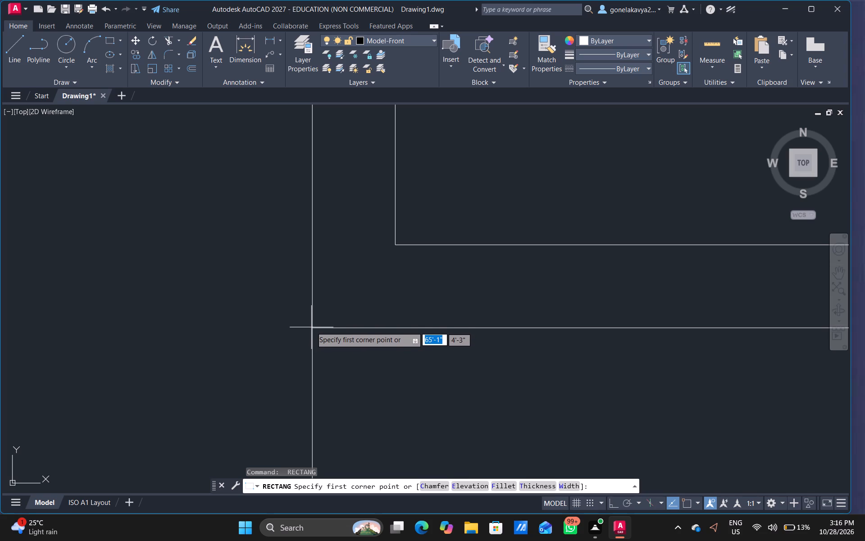
left_click_drag(312, 329, 313, 324)
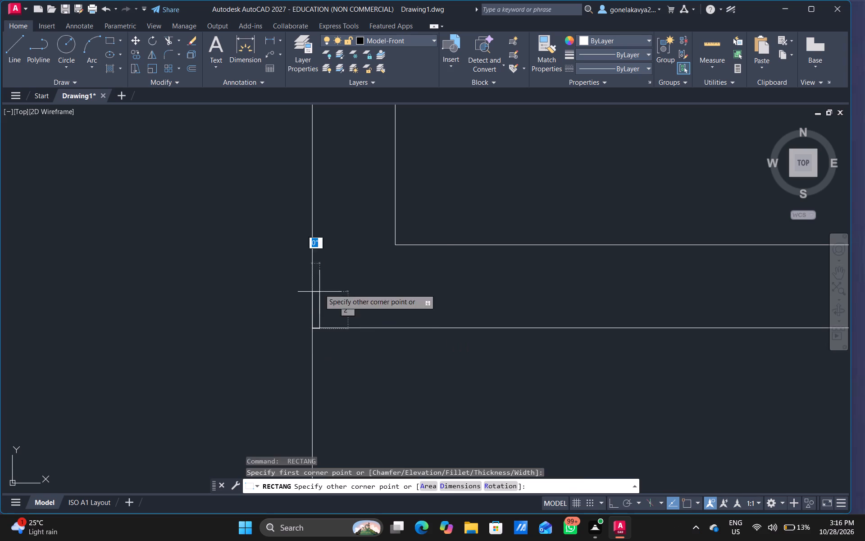
left_click(460, 185)
Draw a rectangle about 1'-4" by 10" where the bedroom's lower wall meets the right outer wall.
key("space")
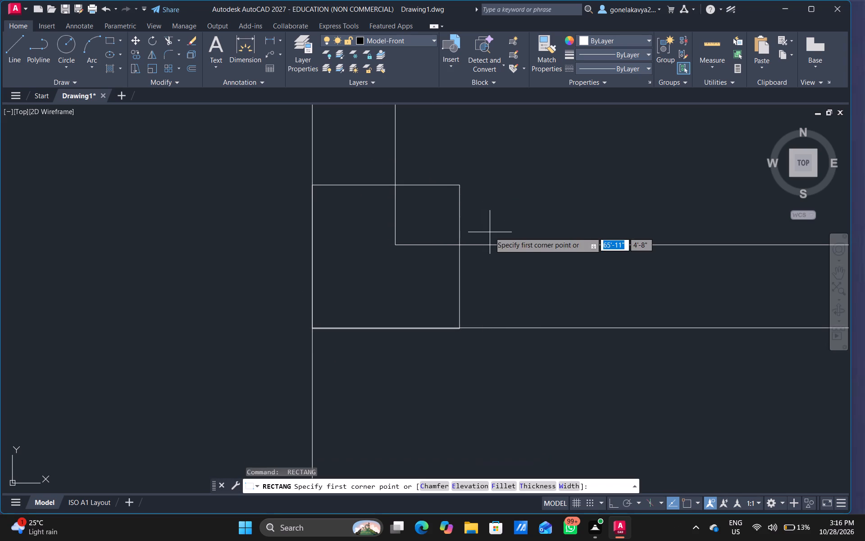
scroll(490, 232, "down", 2)
middle_click_drag(588, 207, 173, 256)
scroll(548, 263, "down", 3)
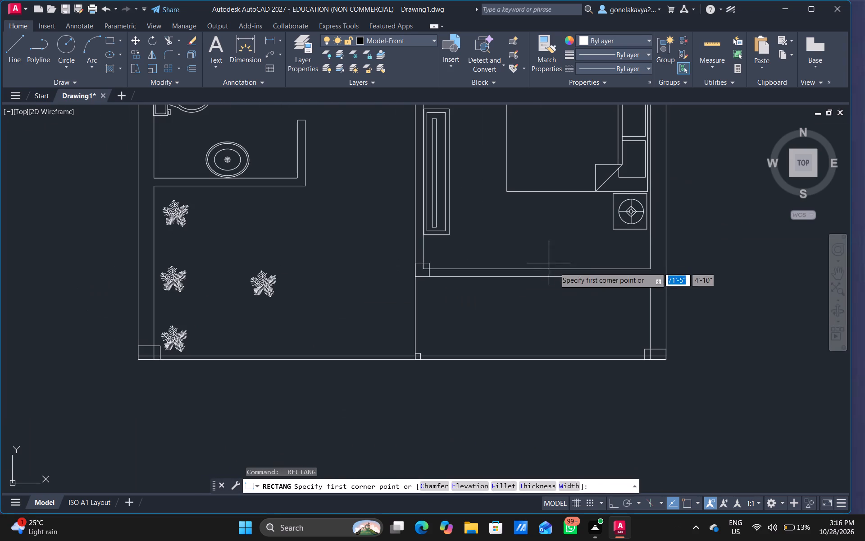
scroll(668, 280, "up", 4)
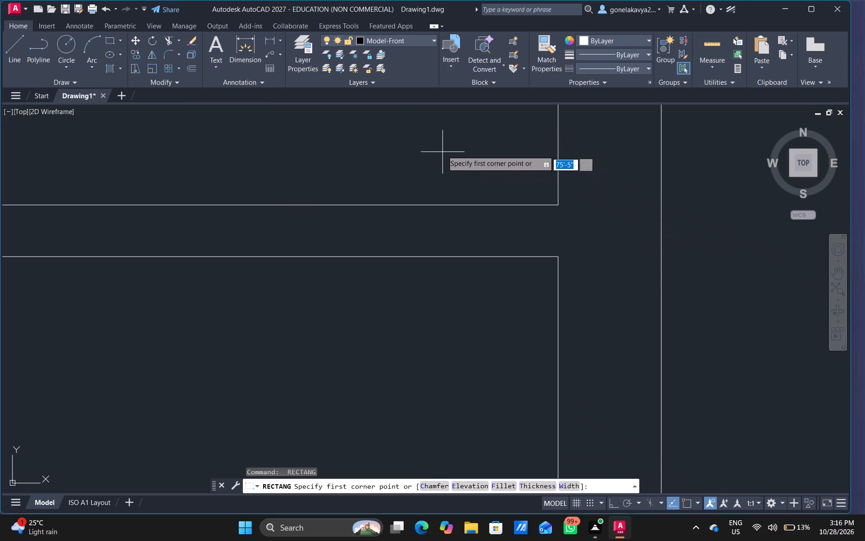
left_click(477, 140)
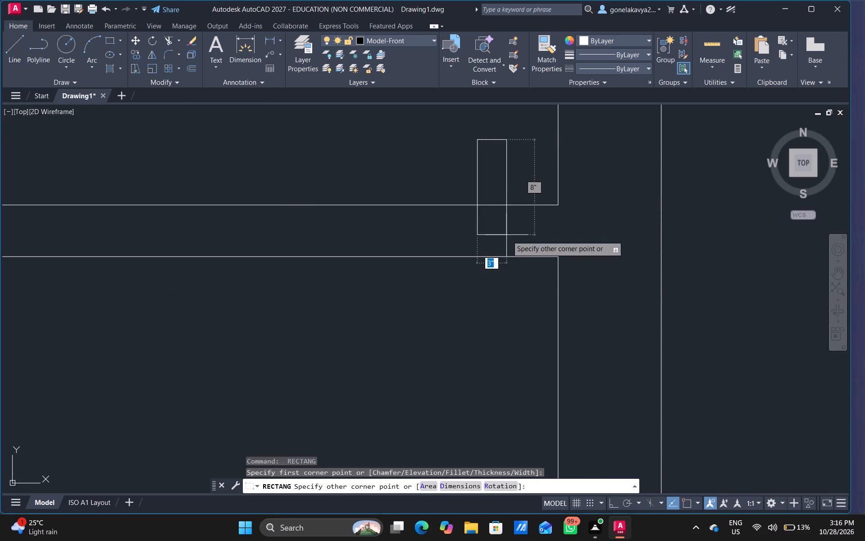
left_click(661, 256)
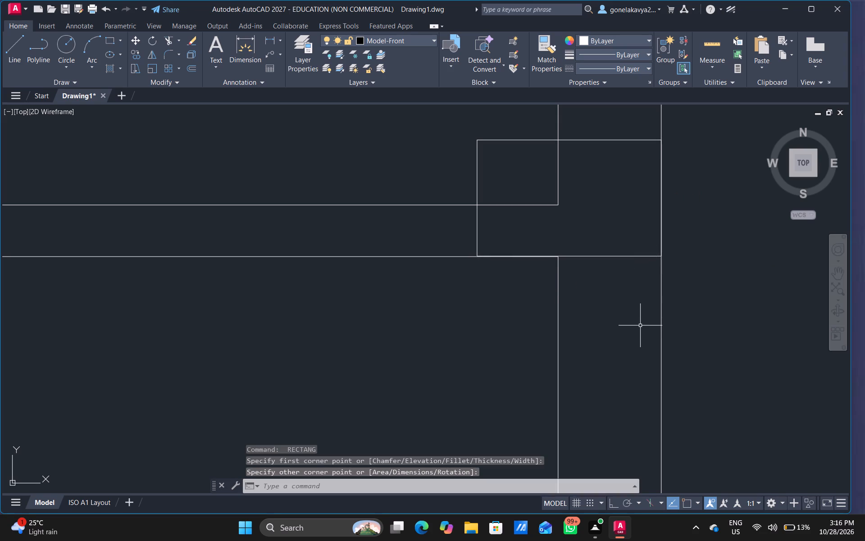
Draw a rectangle about 9" by 6" at the bedroom's upper-left wall corner, beside the door and stairs.
key("space")
scroll(607, 326, "down", 2)
scroll(576, 294, "down", 2)
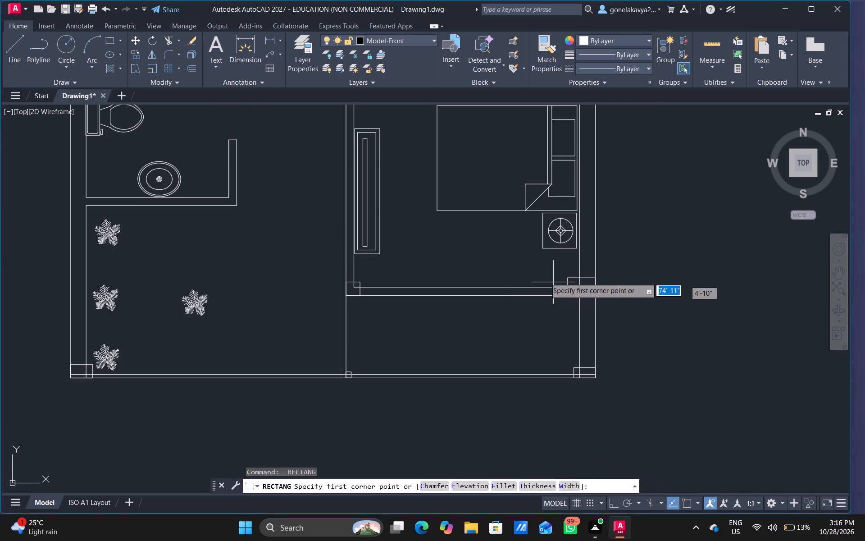
middle_click_drag(518, 278, 573, 396)
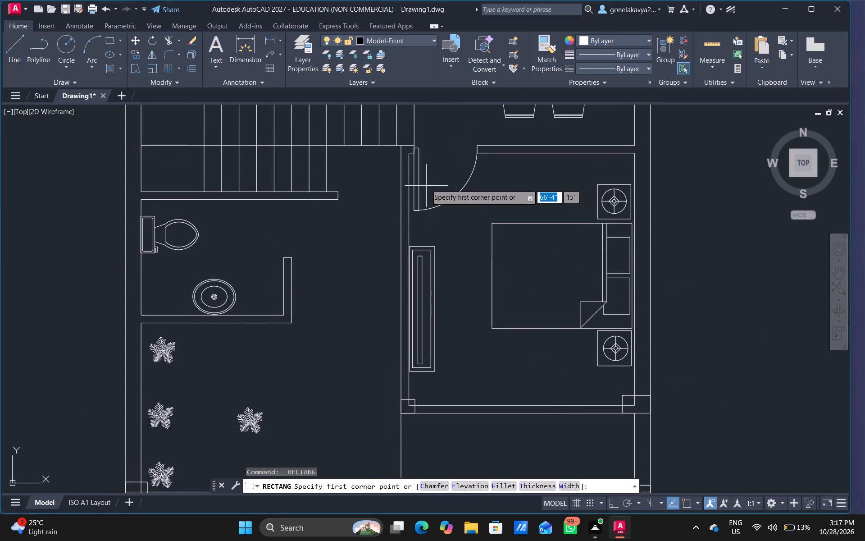
scroll(422, 177, "up", 2)
middle_click_drag(440, 188, 506, 314)
scroll(441, 232, "up", 1)
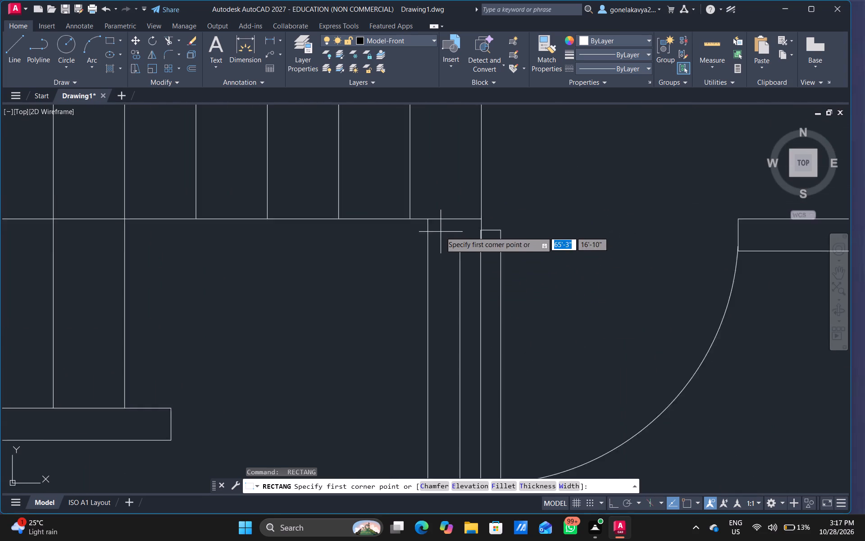
scroll(441, 232, "up", 2)
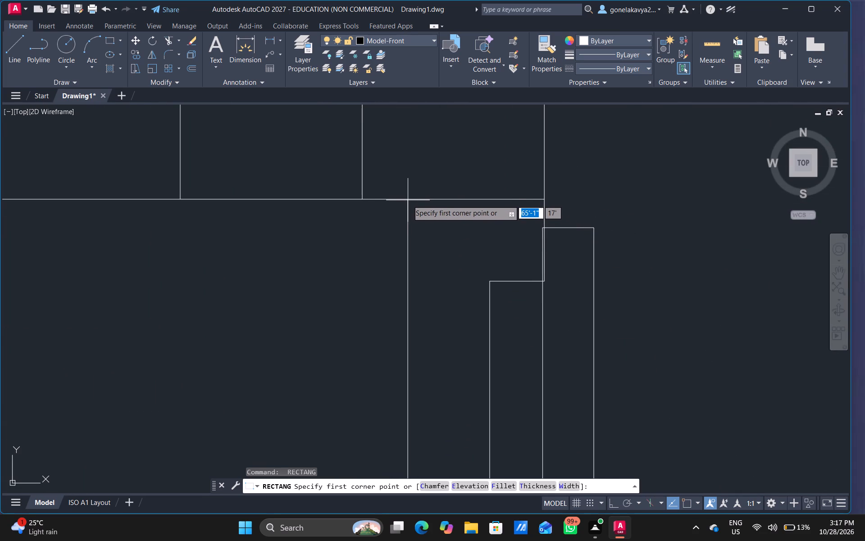
left_click(408, 200)
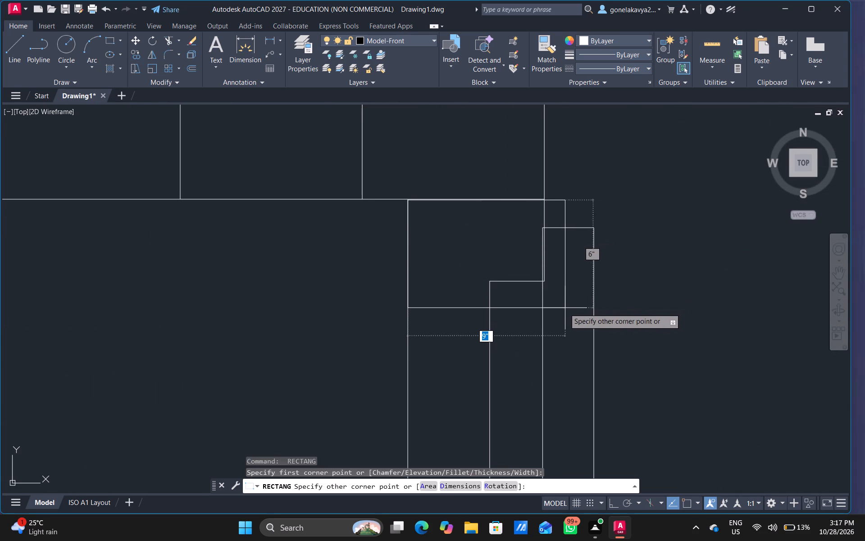
left_click(570, 311)
Draw a rectangle about 1' by 11" where the wall between bedroom and dining area meets the right outer wall.
key("space")
scroll(587, 341, "down", 2)
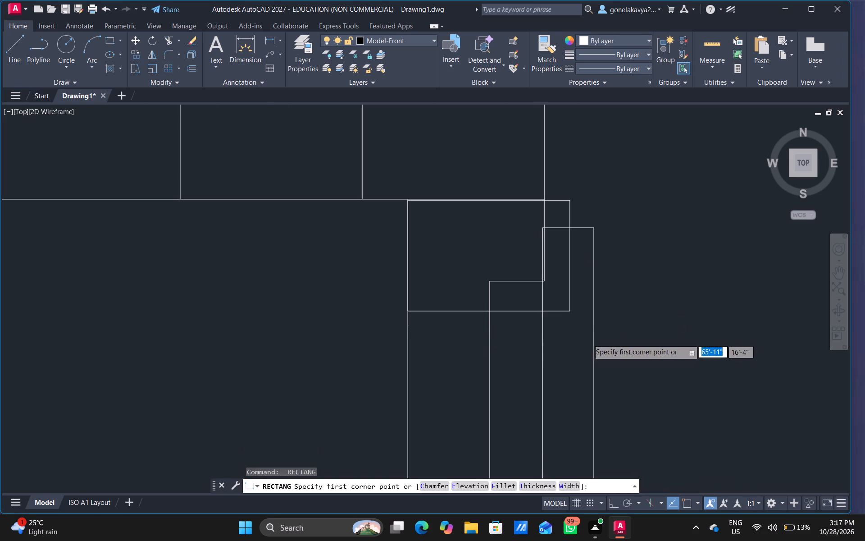
scroll(588, 339, "down", 1)
middle_click_drag(642, 335, 359, 268)
middle_click_drag(711, 258, 535, 280)
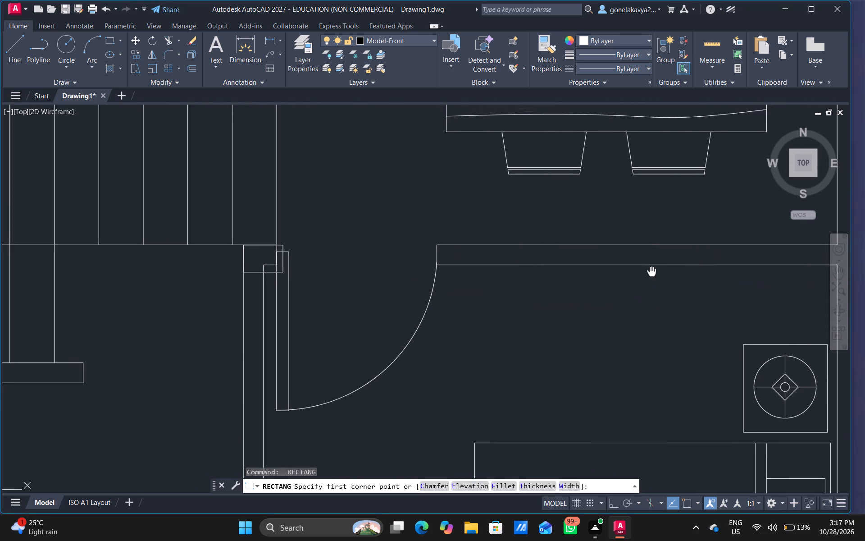
middle_click_drag(535, 280, 335, 263)
scroll(518, 252, "up", 3)
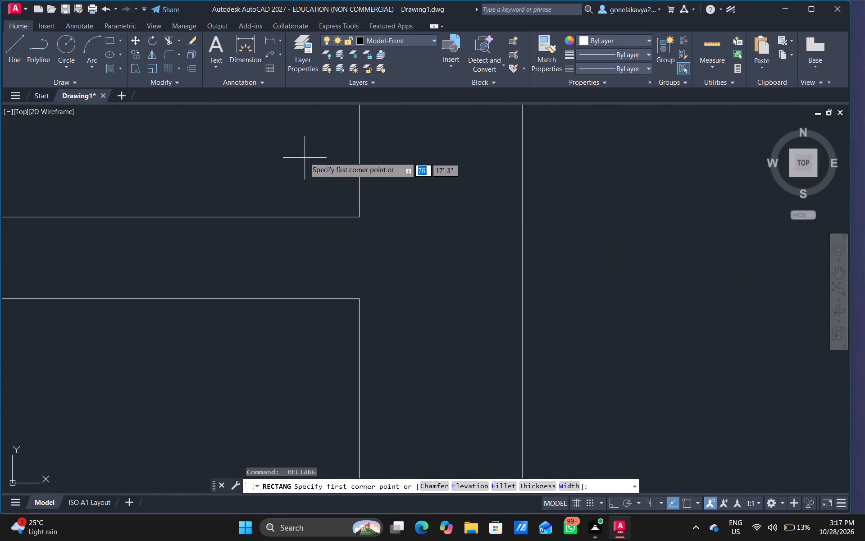
left_click_drag(304, 150, 304, 166)
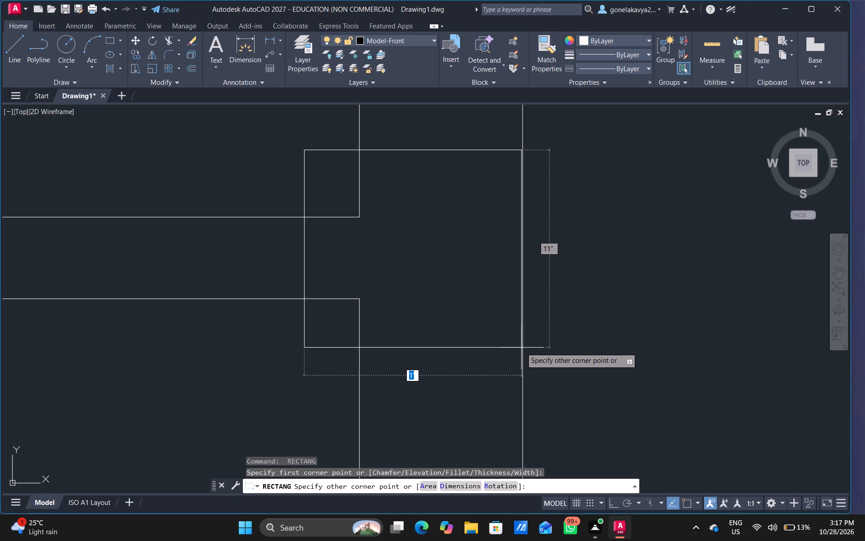
left_click(523, 348)
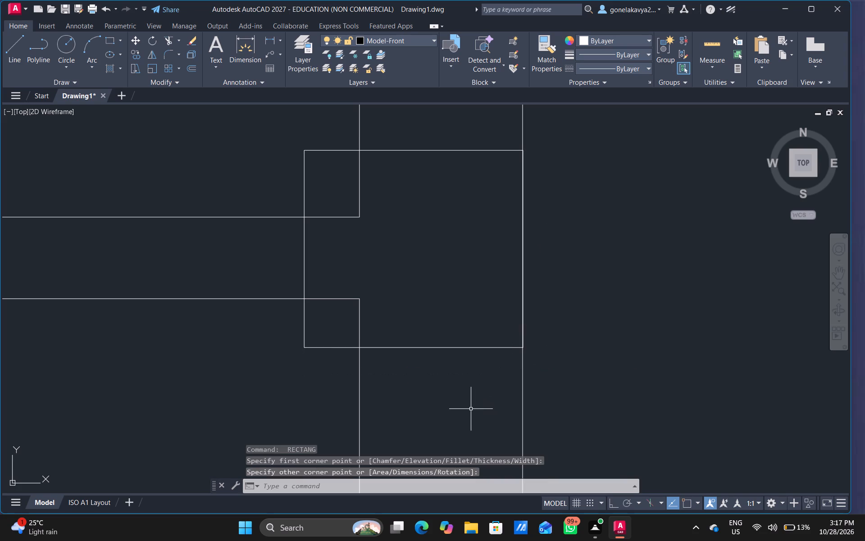
Draw a rectangle about 1'-2" by 1'-1" where the wall between bathroom and stairs meets the left outer wall.
key("space")
scroll(439, 357, "down", 3)
scroll(353, 310, "down", 1)
middle_click_drag(353, 303, 588, 316)
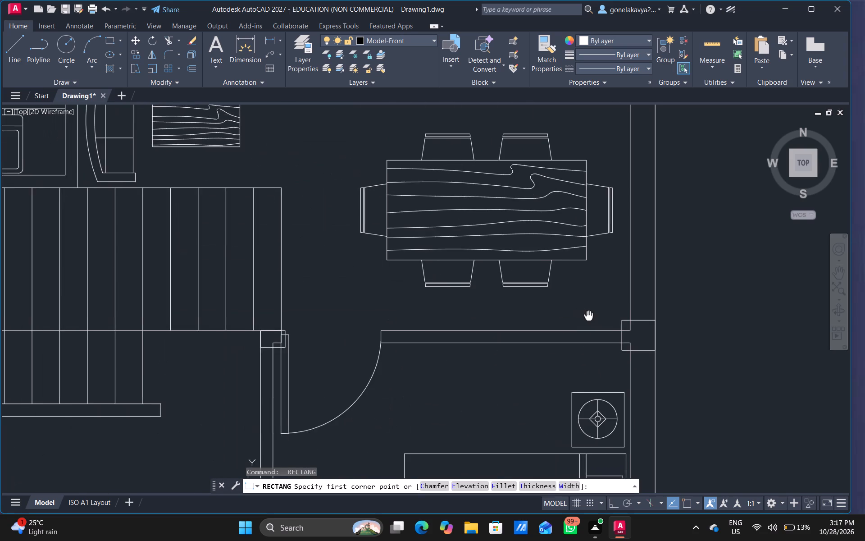
middle_click_drag(588, 316, 592, 319)
scroll(592, 319, "down", 1)
middle_click_drag(249, 403, 367, 262)
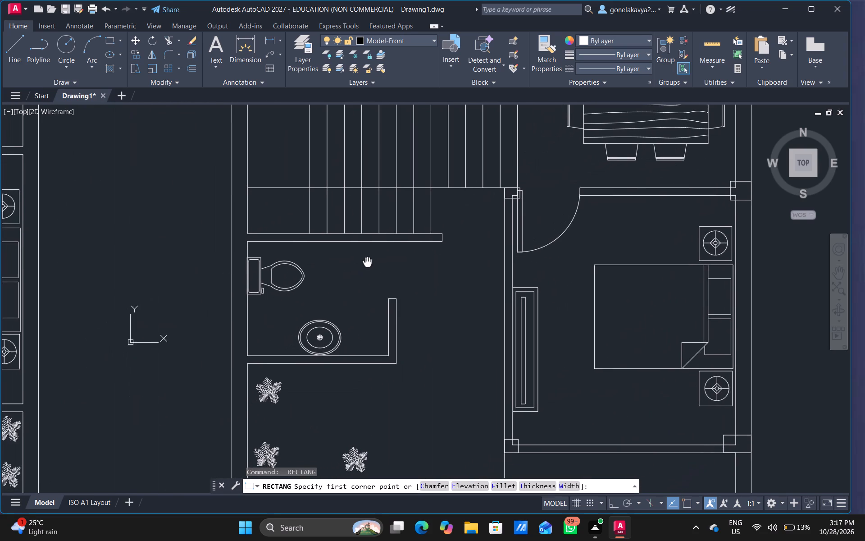
middle_click_drag(367, 262, 368, 262)
scroll(217, 236, "up", 3)
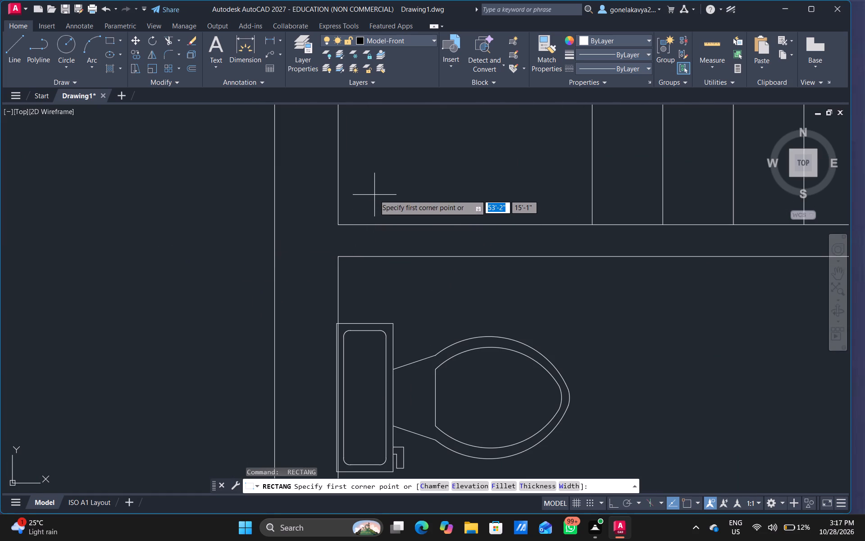
left_click_drag(374, 195, 370, 193)
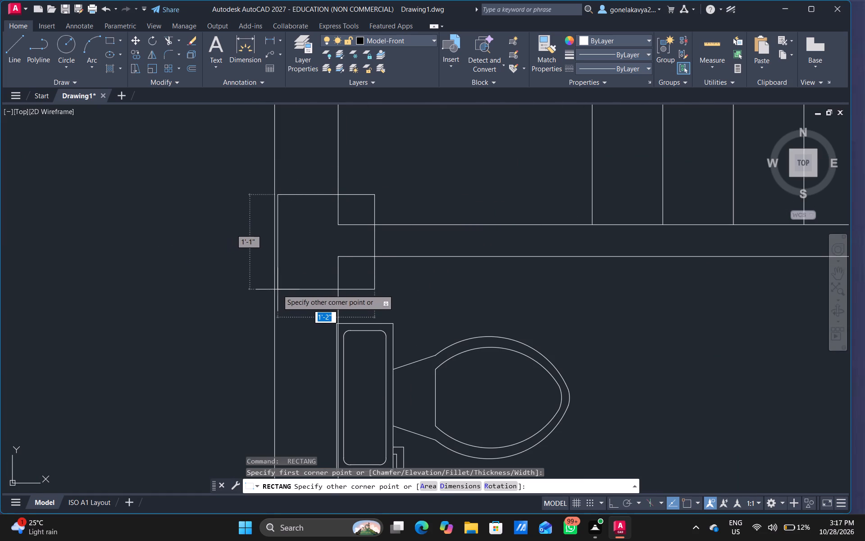
left_click(274, 287)
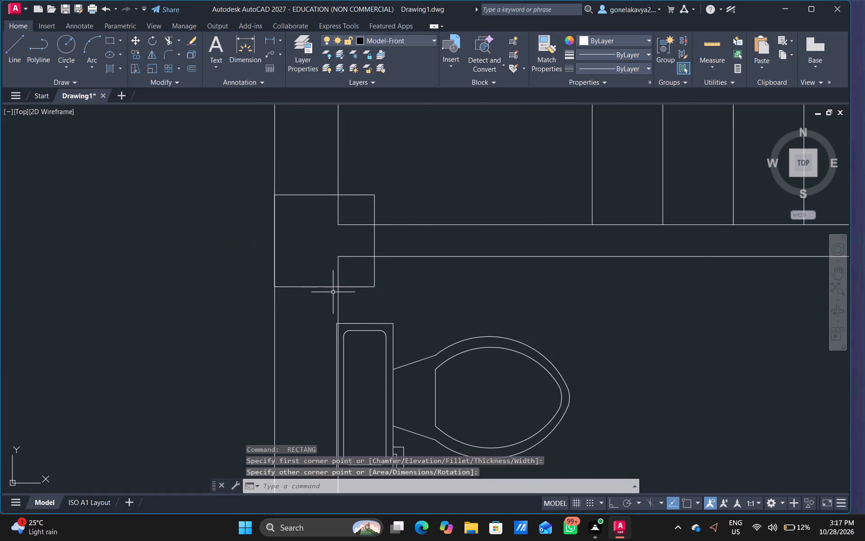
Draw a rectangle about 1'-1" by 1'-2" where the wall between kitchen and stairs meets the left outer wall.
key("space")
scroll(397, 243, "down", 3)
middle_click_drag(415, 209, 260, 289)
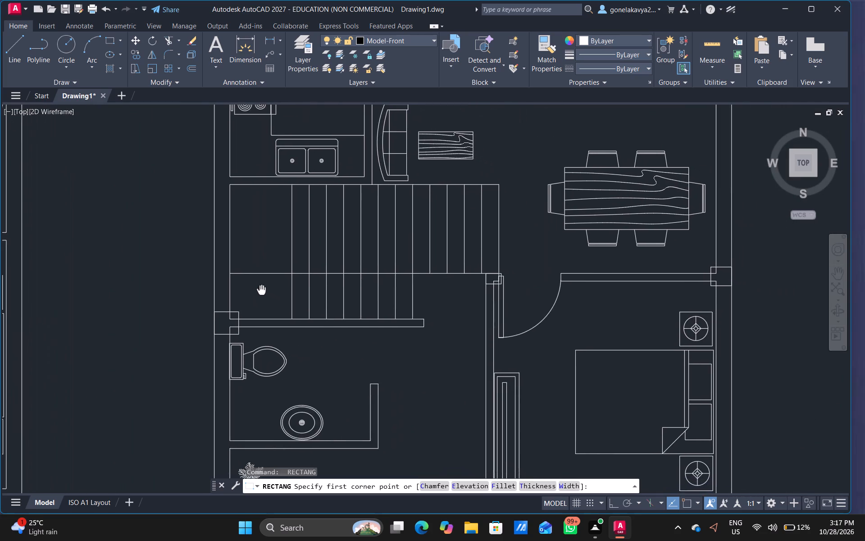
middle_click_drag(260, 289, 231, 366)
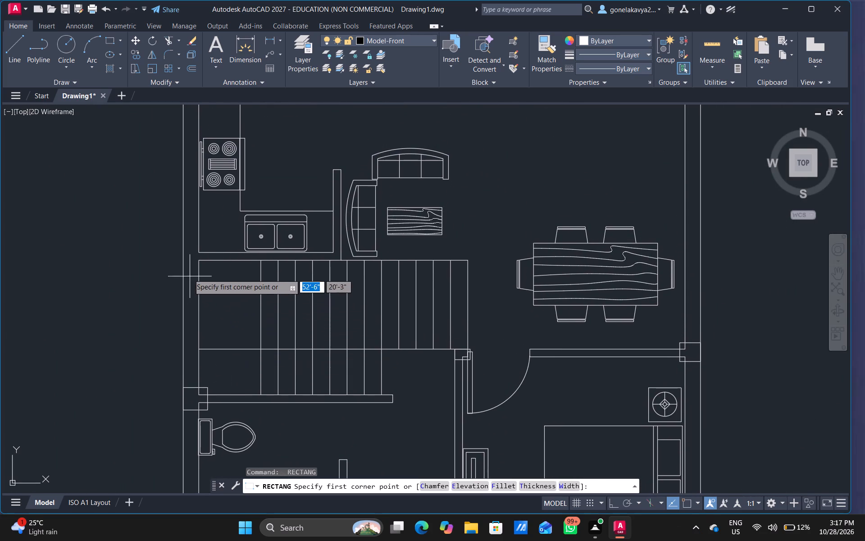
scroll(185, 262, "up", 3)
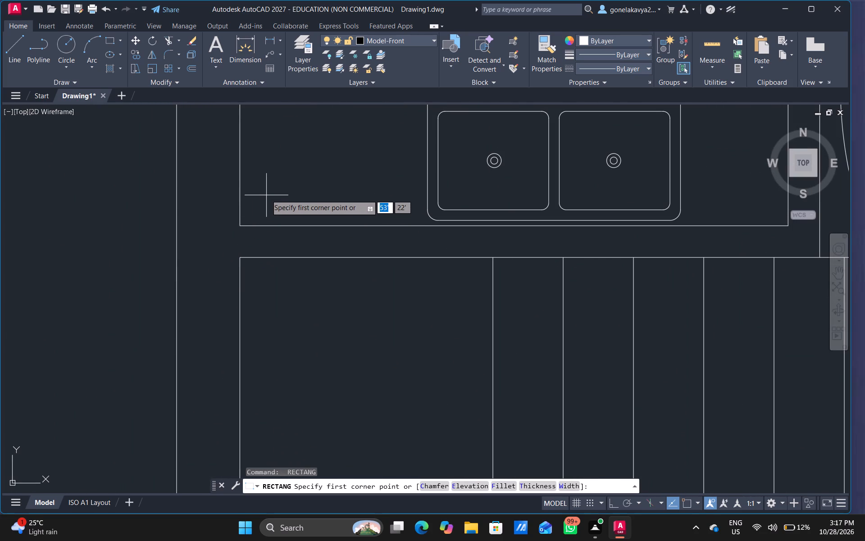
left_click(269, 193)
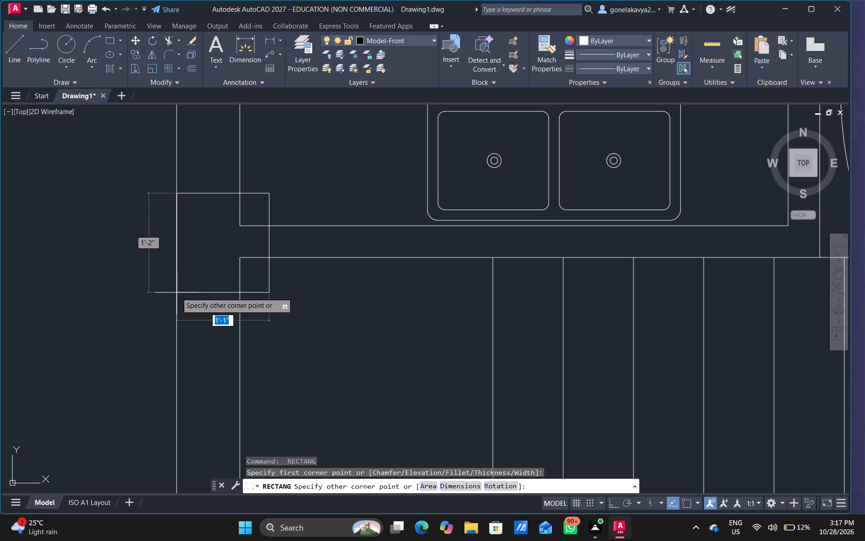
left_click(177, 293)
Draw a rectangle about 1'-3" by 1'-4" where the wall between kitchen and upper-left bedroom meets the left outer wall.
key("space")
scroll(326, 237, "down", 3)
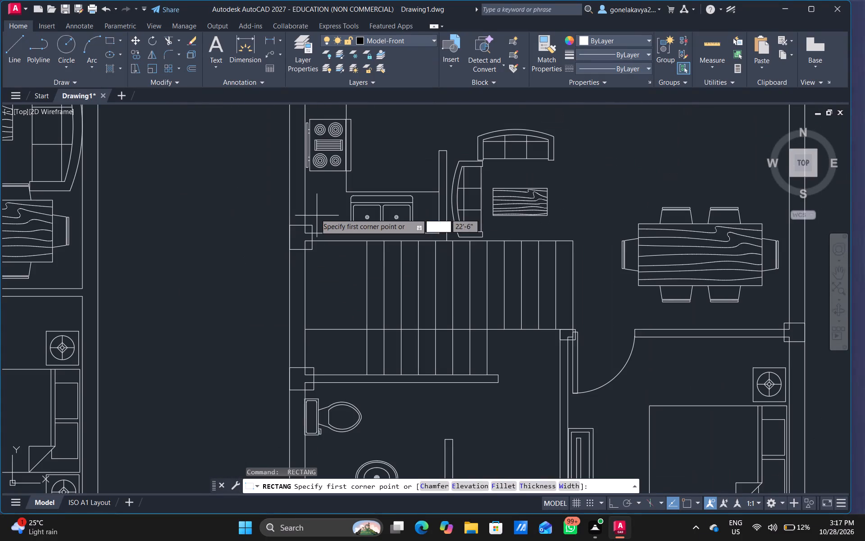
middle_click_drag(319, 228, 216, 367)
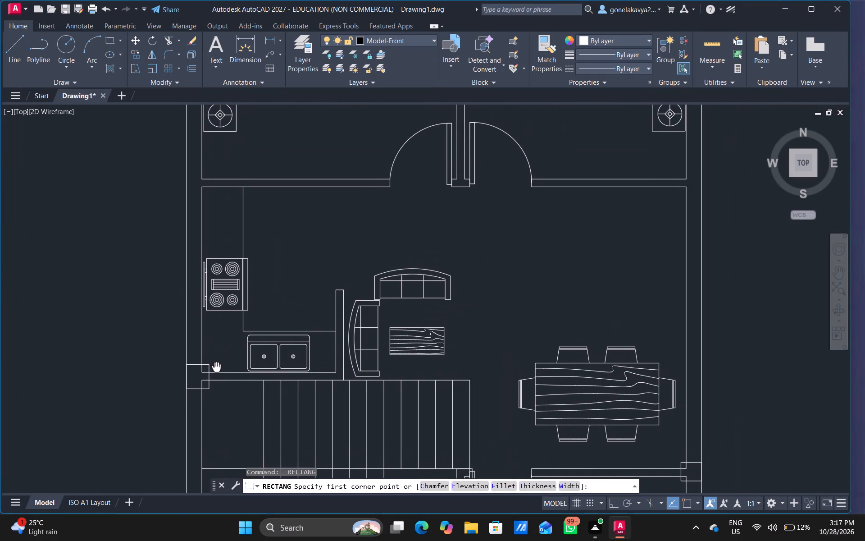
middle_click_drag(216, 367, 223, 379)
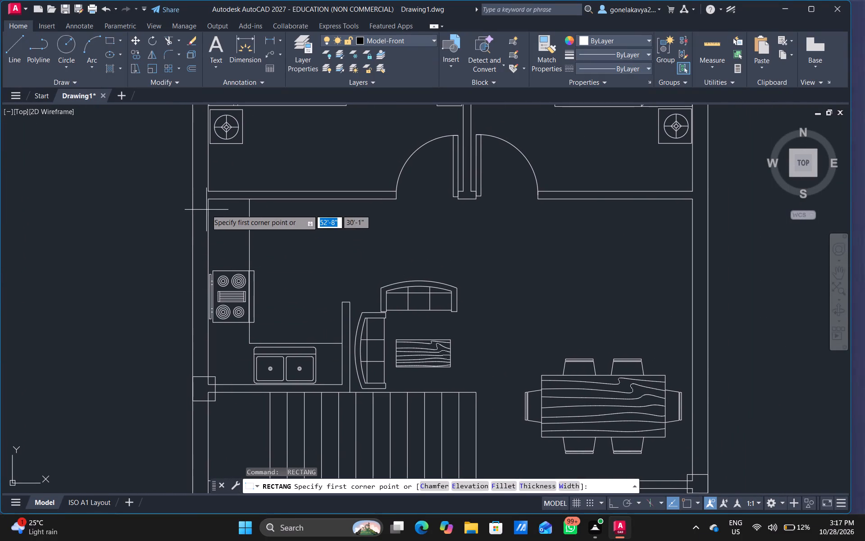
middle_click_drag(220, 228, 235, 289)
scroll(234, 273, "up", 3)
middle_click_drag(240, 266, 282, 337)
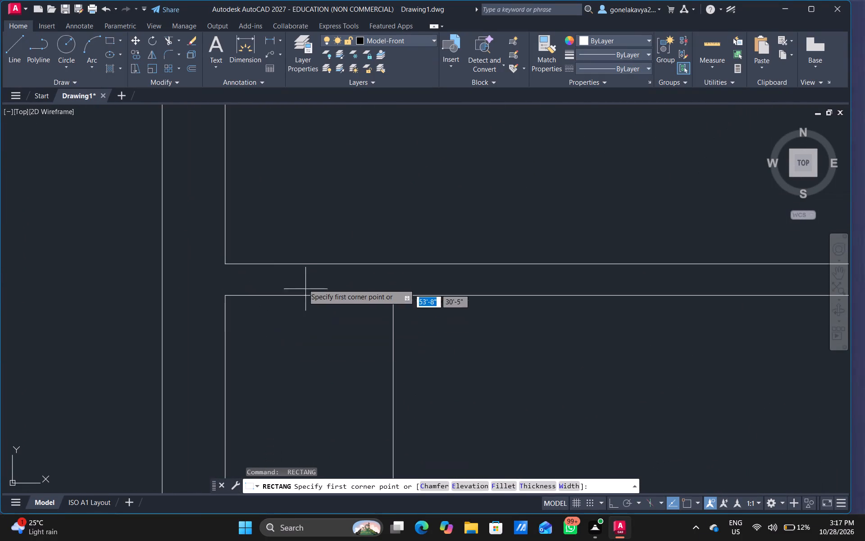
left_click(265, 225)
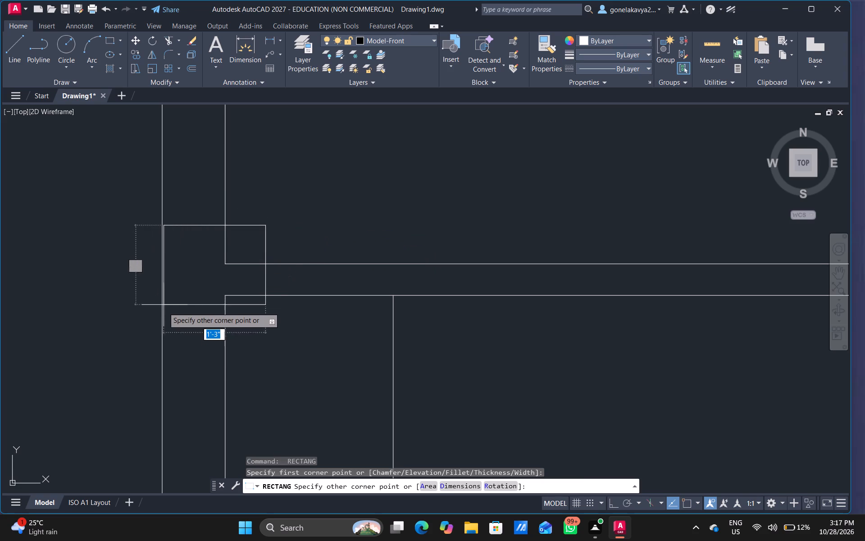
left_click(162, 339)
Draw a rectangle about 1'-3" by 1'-3" where the upper-right bedroom's lower wall meets the right outer wall.
key("space")
scroll(376, 387, "down", 2)
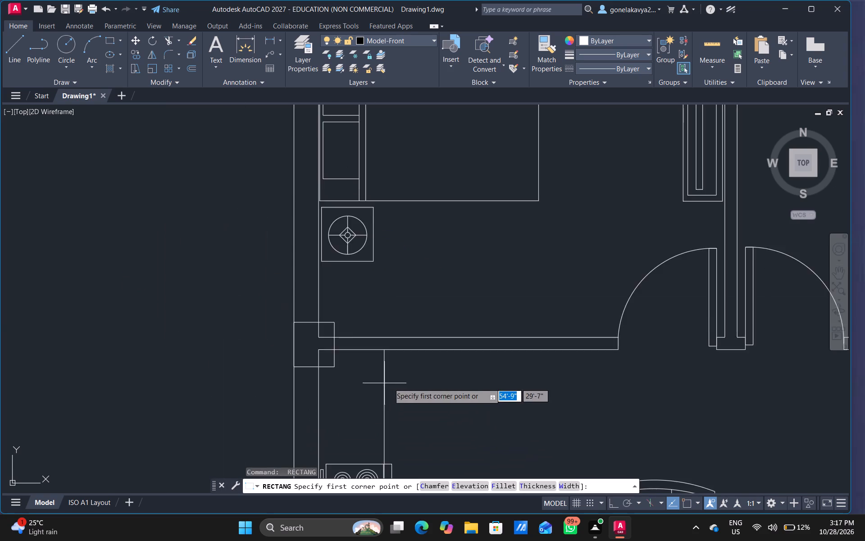
scroll(390, 383, "down", 1)
middle_click_drag(601, 391, 484, 397)
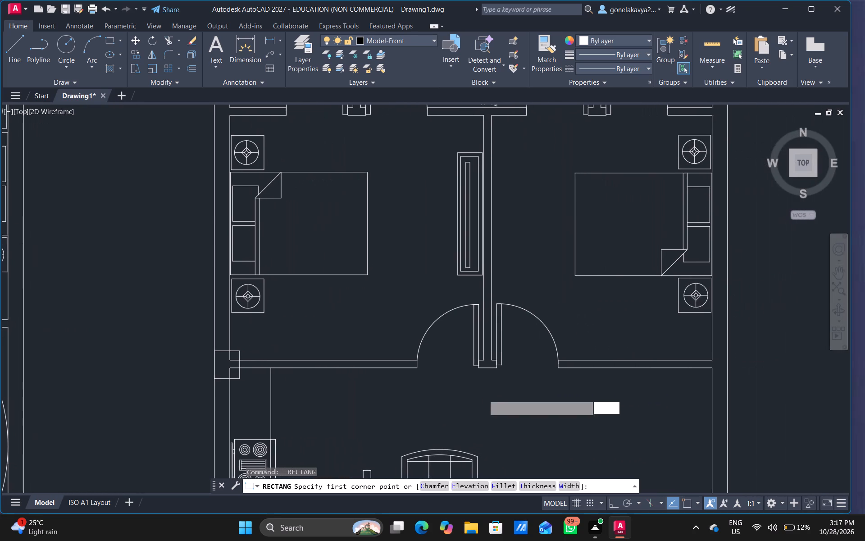
scroll(490, 359, "up", 4)
middle_click_drag(479, 360, 463, 264)
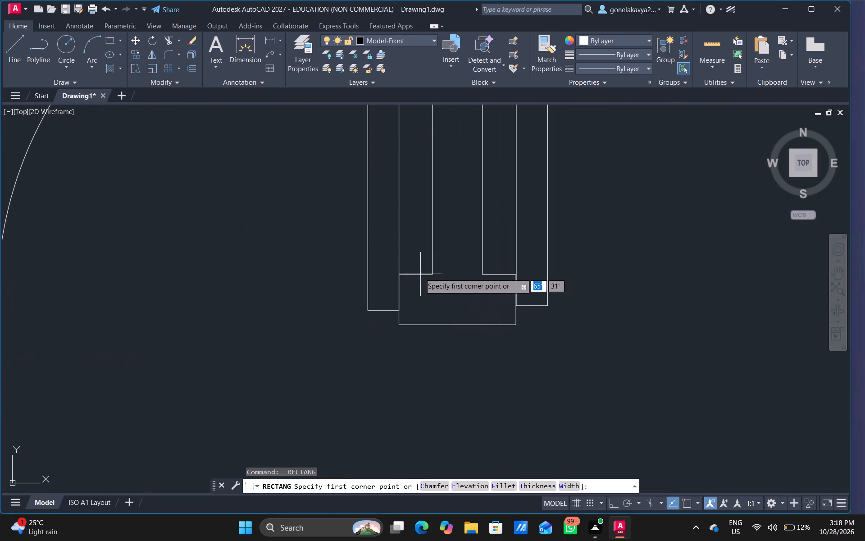
scroll(410, 267, "up", 1)
middle_click_drag(410, 266, 385, 261)
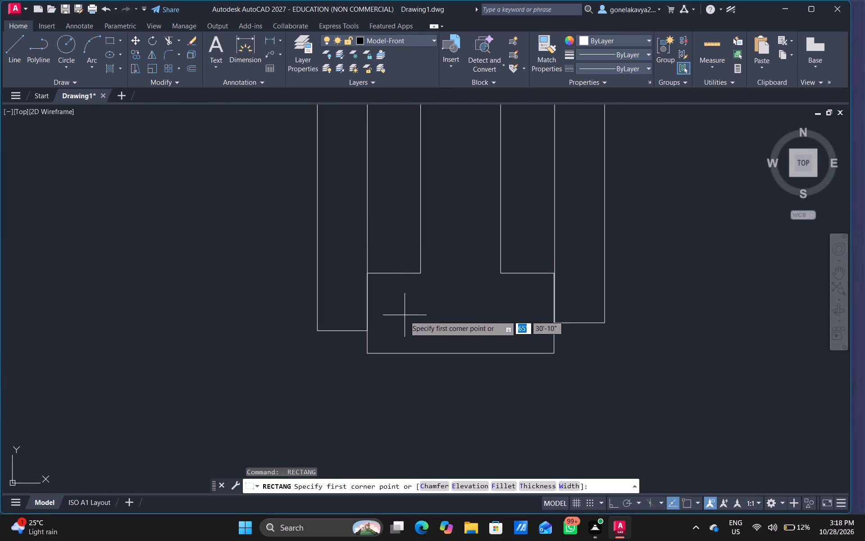
scroll(431, 291, "down", 6)
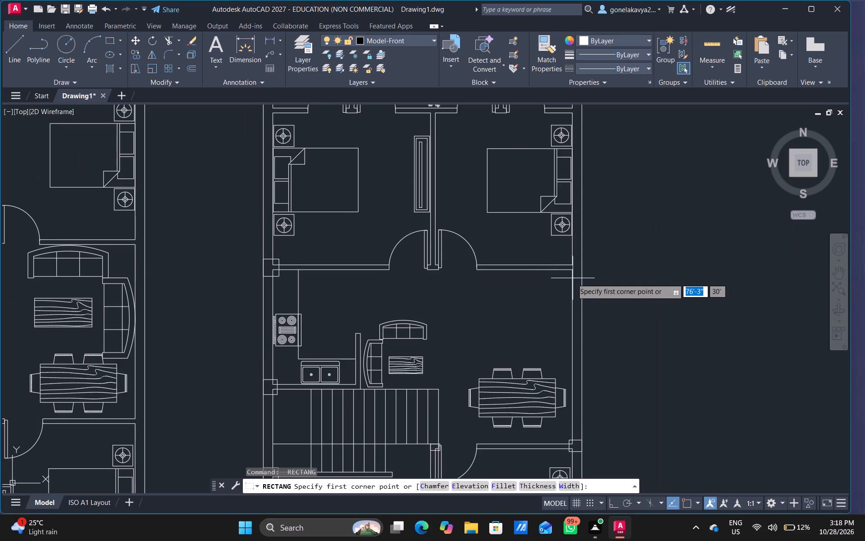
middle_click_drag(572, 280, 496, 289)
scroll(528, 283, "up", 4)
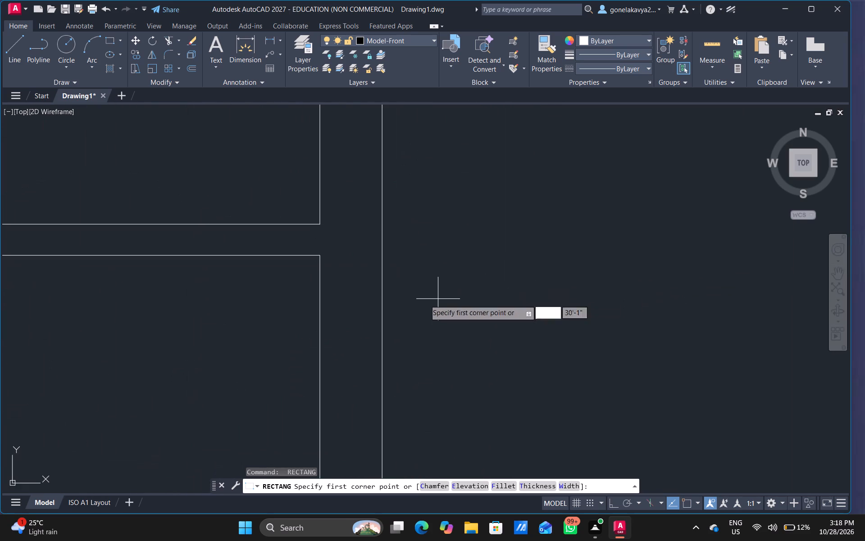
middle_click_drag(395, 306, 573, 346)
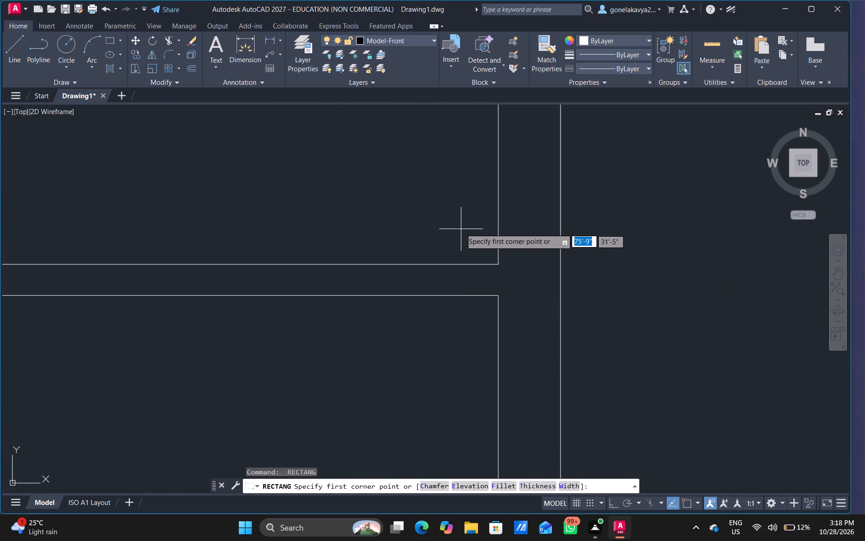
left_click(453, 223)
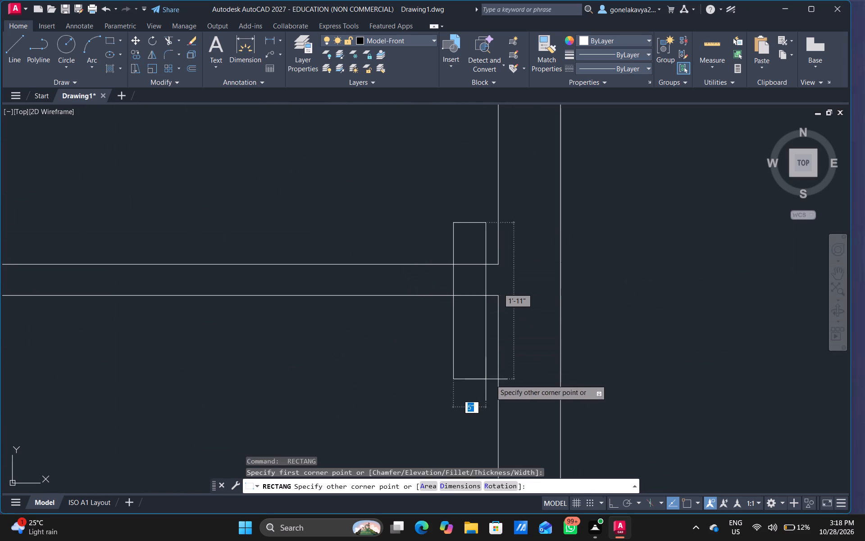
left_click(561, 325)
Draw a rectangle about 9" square at the wall junction below the plant, between the two upper bedrooms.
key("space")
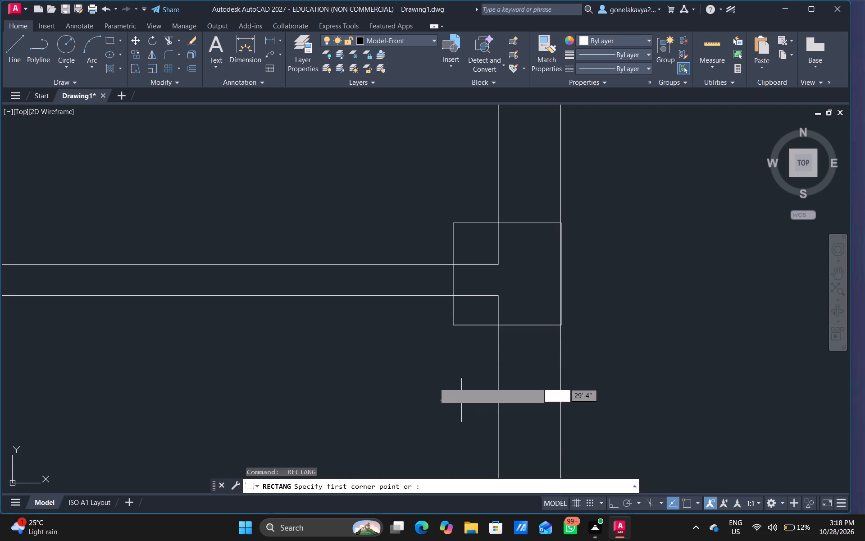
scroll(408, 362, "down", 3)
middle_click_drag(338, 301, 474, 440)
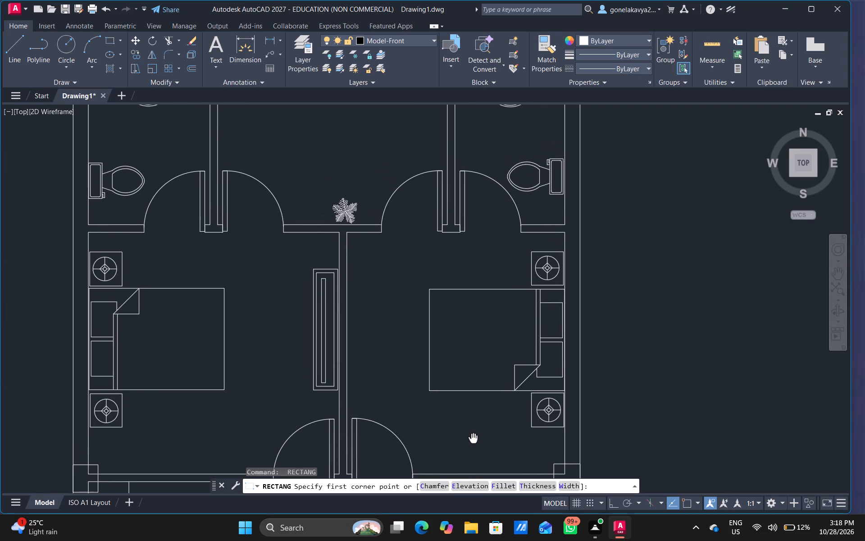
middle_click_drag(474, 440, 469, 428)
scroll(304, 171, "up", 3)
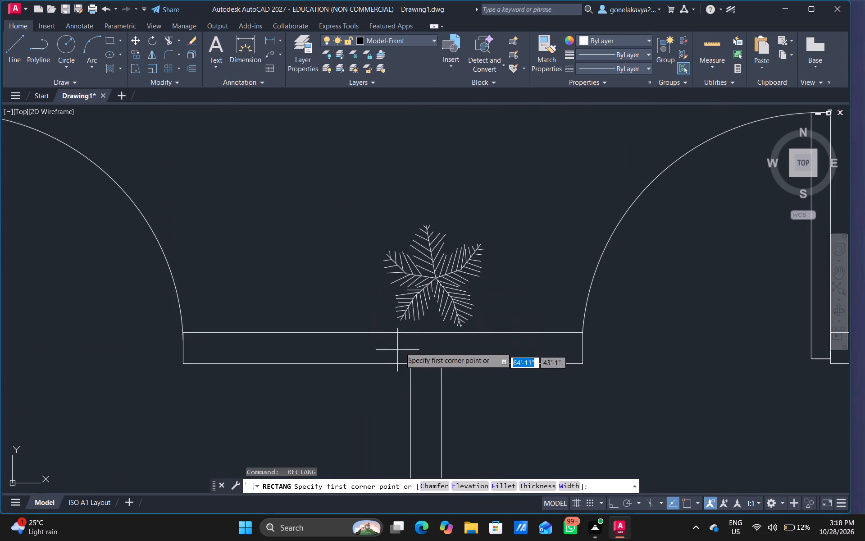
scroll(399, 339, "up", 1)
middle_click_drag(415, 337, 387, 298)
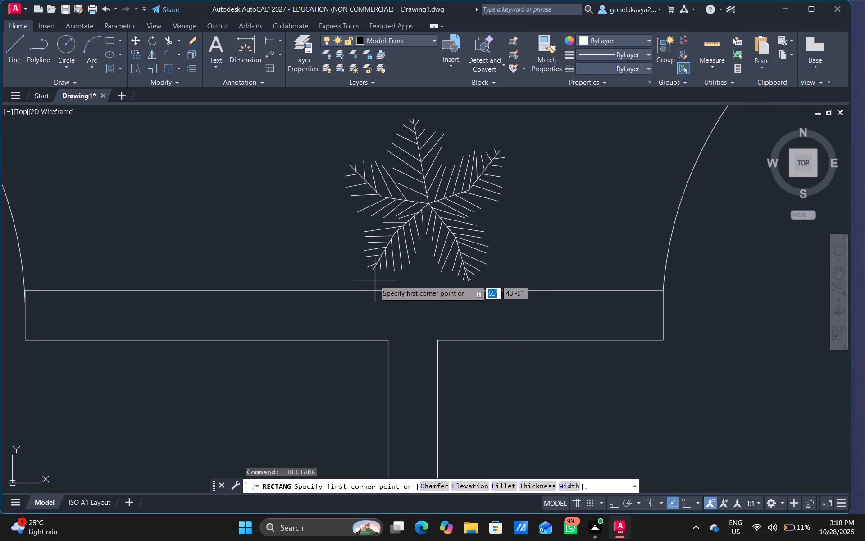
left_click_drag(366, 275, 365, 287)
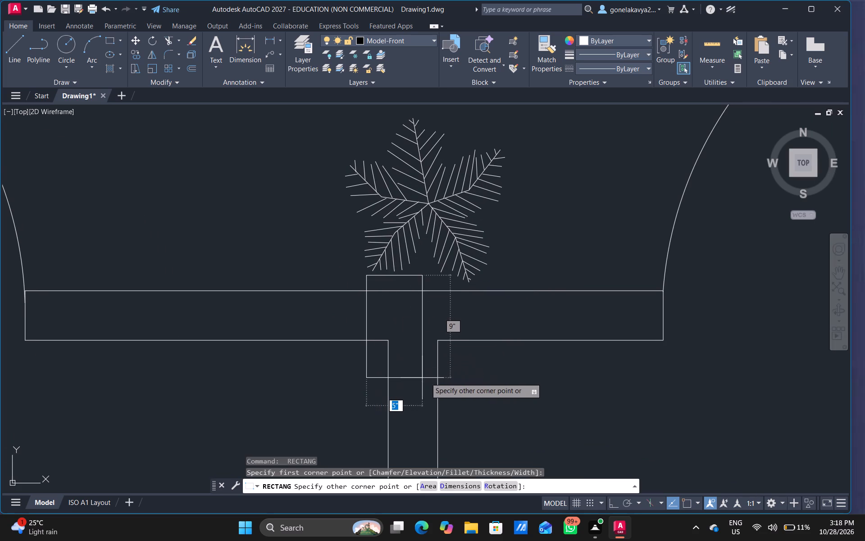
left_click(460, 373)
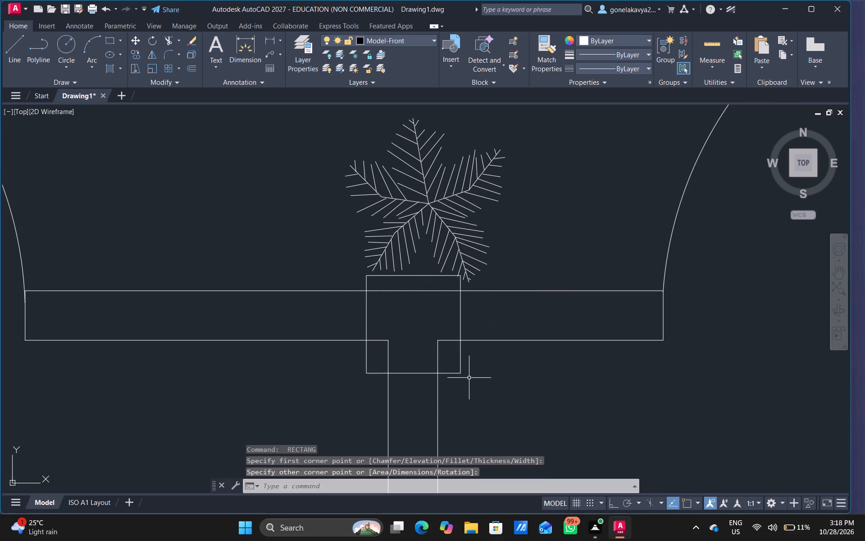
Draw a square-like rectangle inward from the plan's upper-left outer wall corner, extending past the inner wall corner.
key("space")
scroll(474, 364, "down", 3)
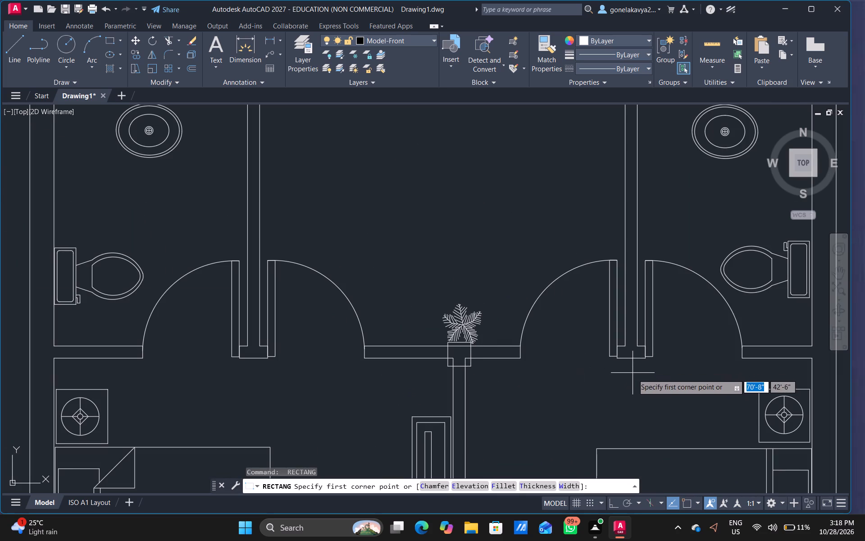
middle_click_drag(636, 379, 579, 422)
middle_click_drag(20, 230, 27, 234)
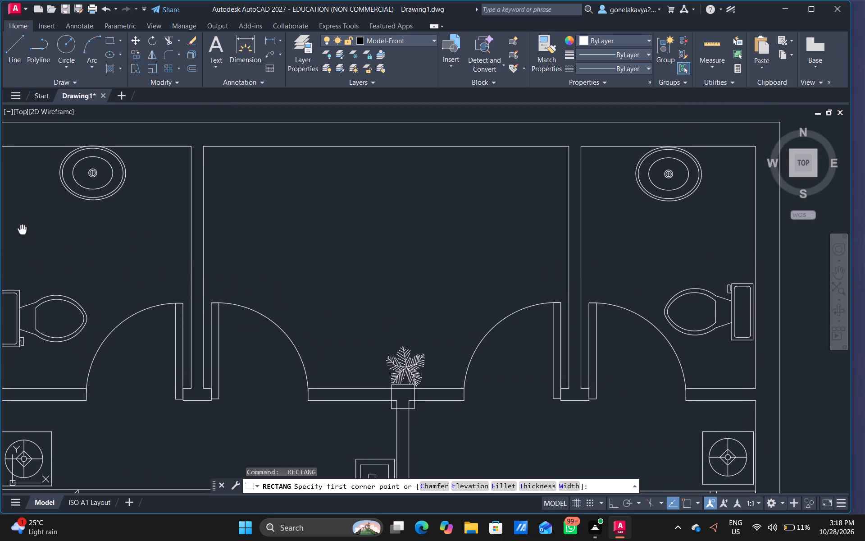
middle_click_drag(27, 234, 371, 333)
scroll(360, 274, "up", 2)
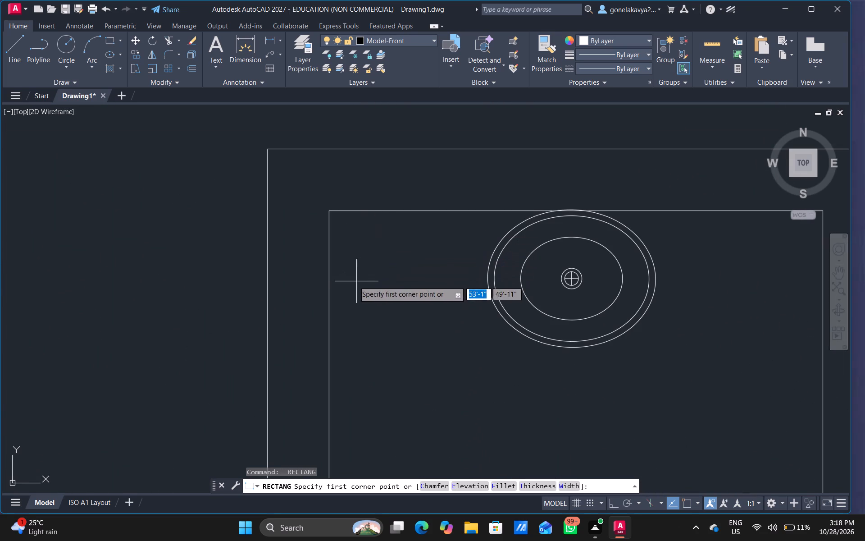
left_click(269, 150)
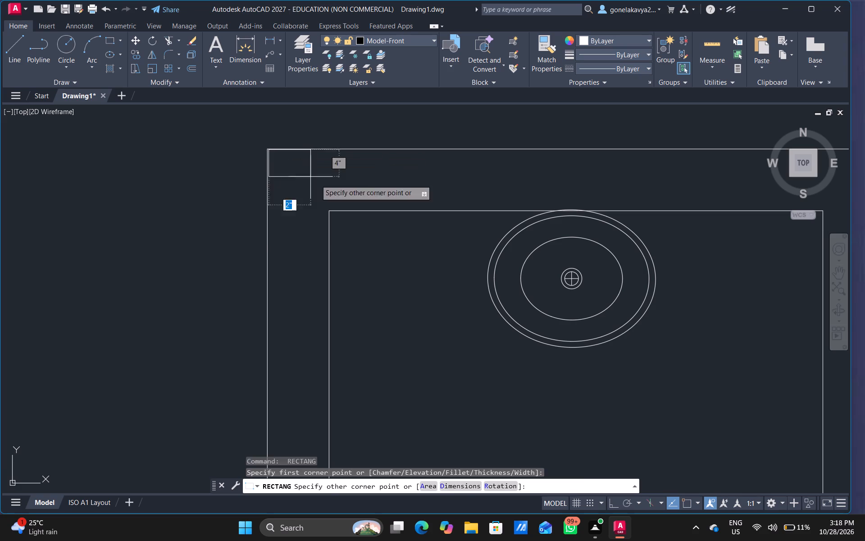
left_click(401, 282)
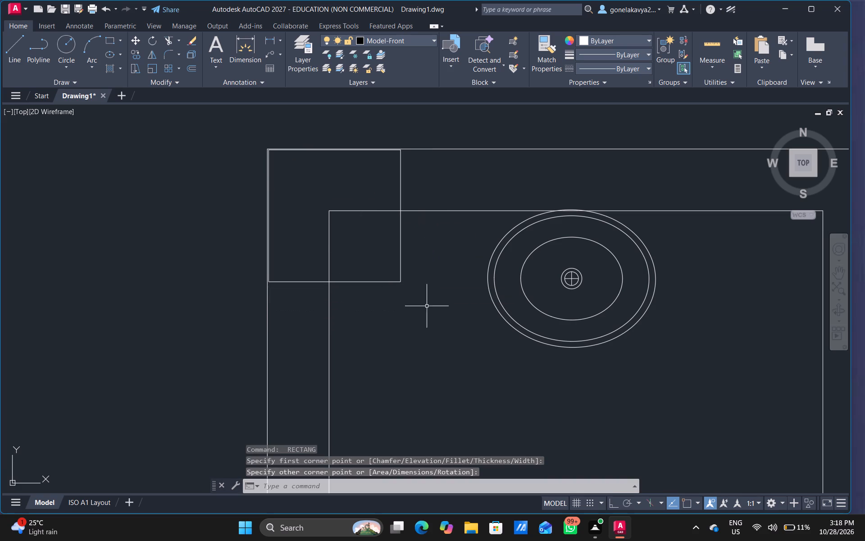
Draw a rectangle about 1'-7" wide inward from the plan's upper-right outer wall corner, extending past the inner wall corner.
key("space")
scroll(532, 312, "down", 3)
middle_click_drag(630, 308, 56, 234)
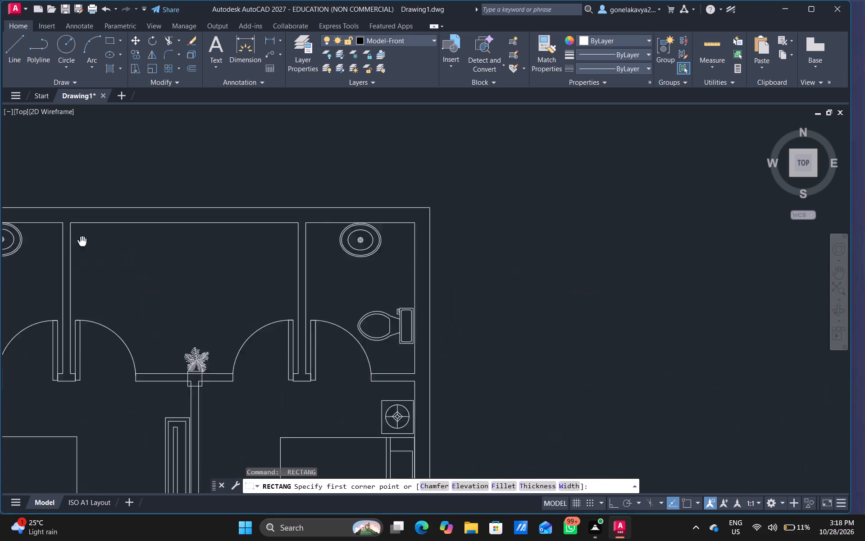
middle_click_drag(56, 234, 54, 233)
scroll(327, 221, "up", 3)
middle_click_drag(428, 213, 301, 263)
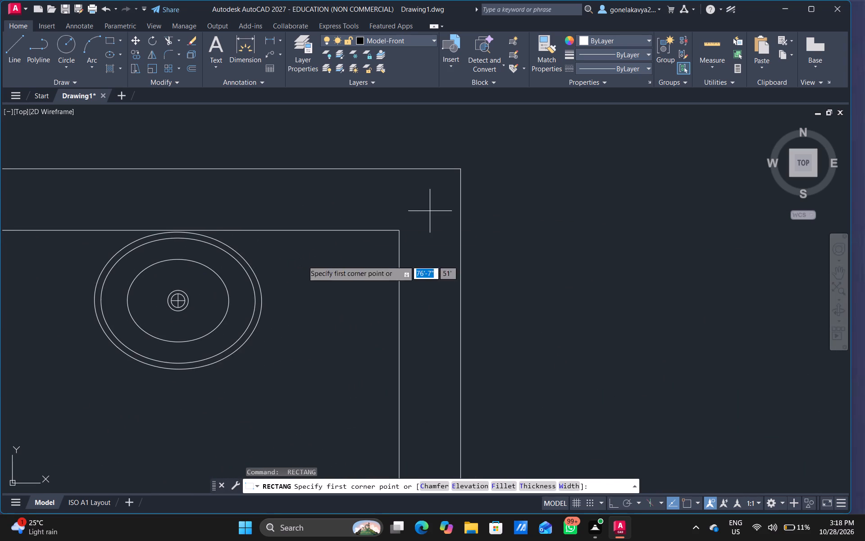
left_click(461, 170)
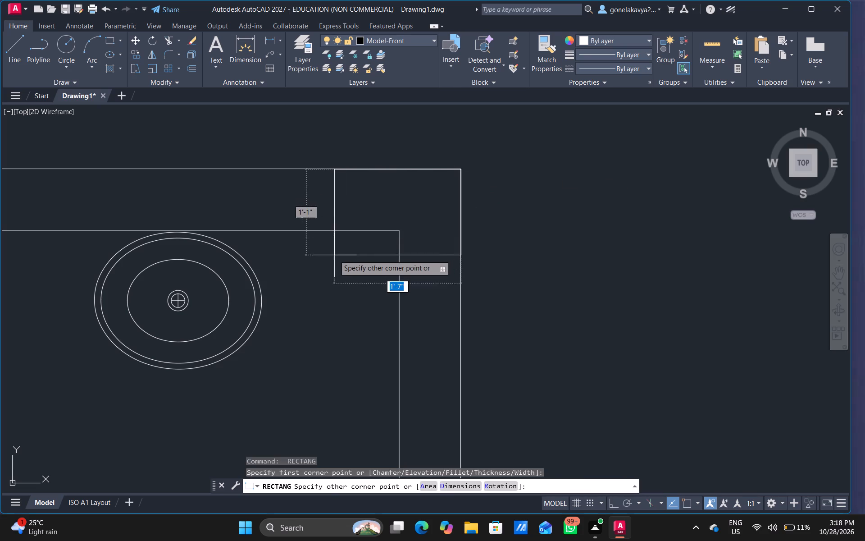
left_click(332, 307)
Draw a rectangle about 1'-6" square inward from the left-hand plan's upper-left outer wall corner, extending past the inner wall corner.
key("space")
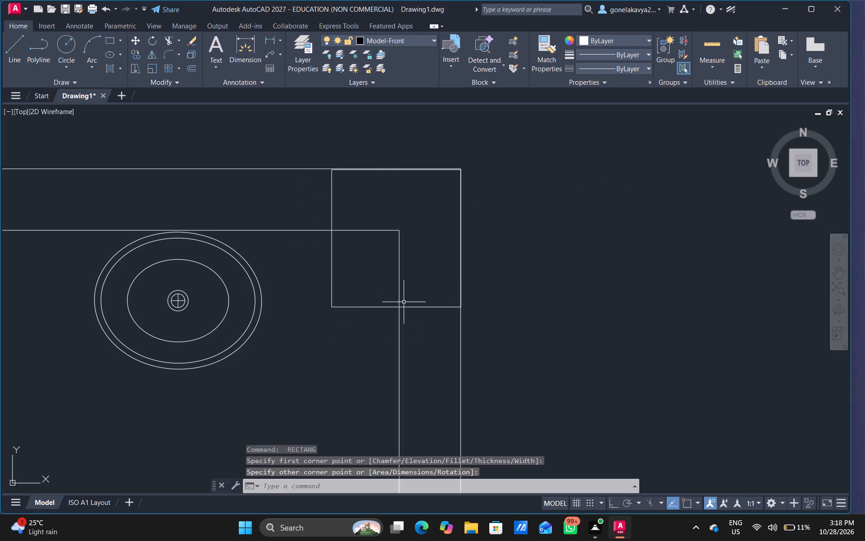
scroll(401, 298, "down", 3)
middle_click_drag(365, 326, 523, 181)
scroll(523, 181, "down", 2)
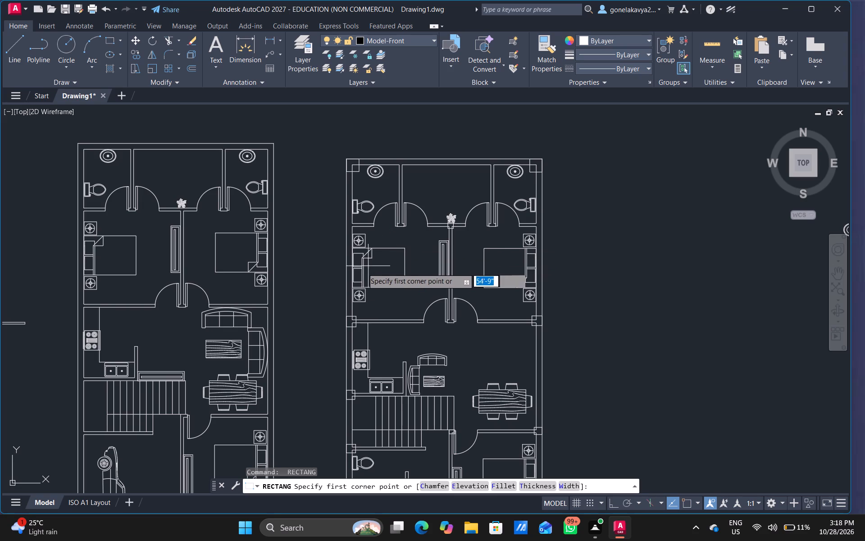
scroll(274, 284, "down", 1)
middle_click_drag(231, 296, 416, 250)
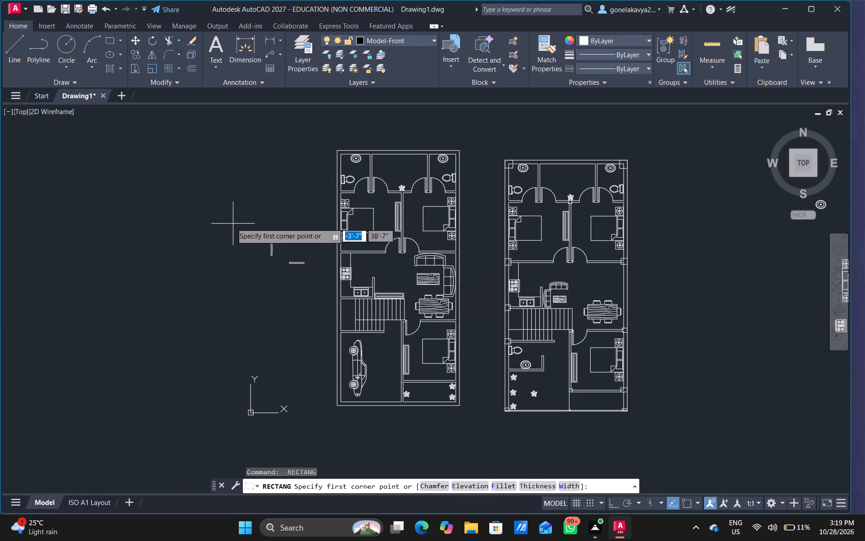
middle_click_drag(224, 215, 309, 249)
scroll(445, 198, "up", 4)
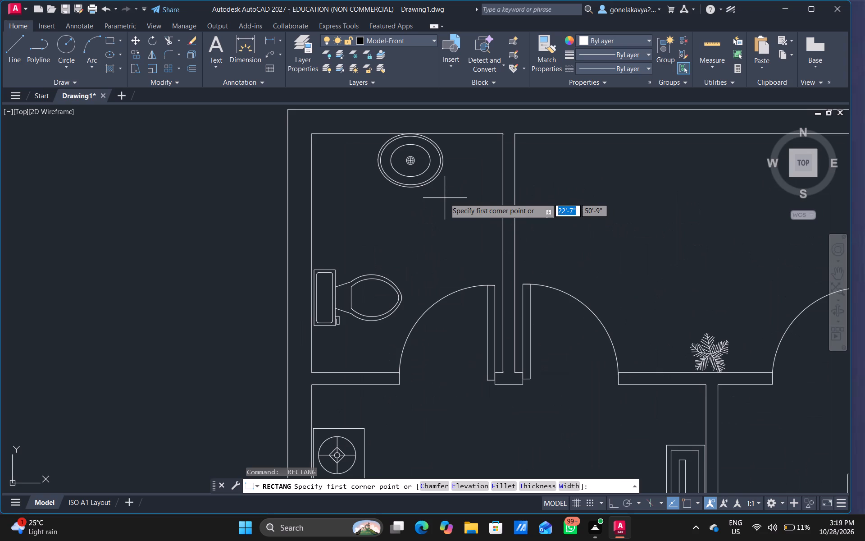
scroll(353, 177, "up", 2)
middle_click_drag(350, 170, 369, 271)
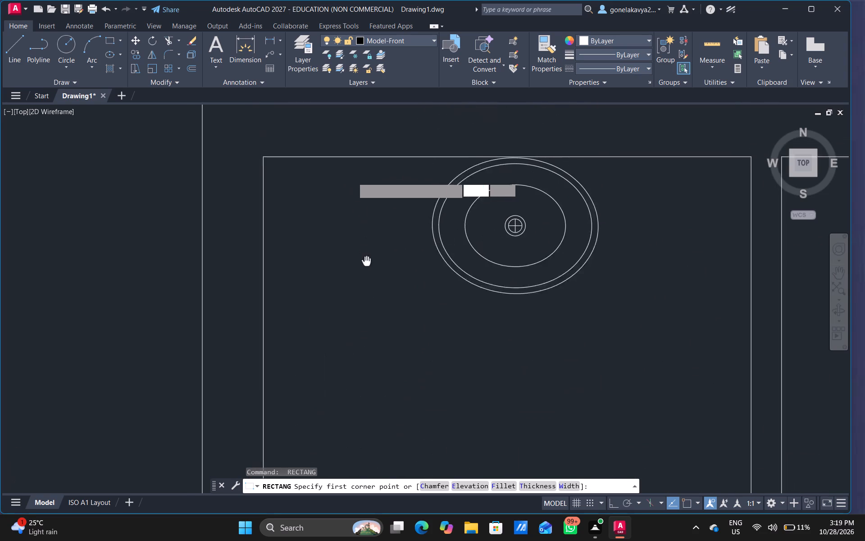
middle_click_drag(369, 271, 373, 295)
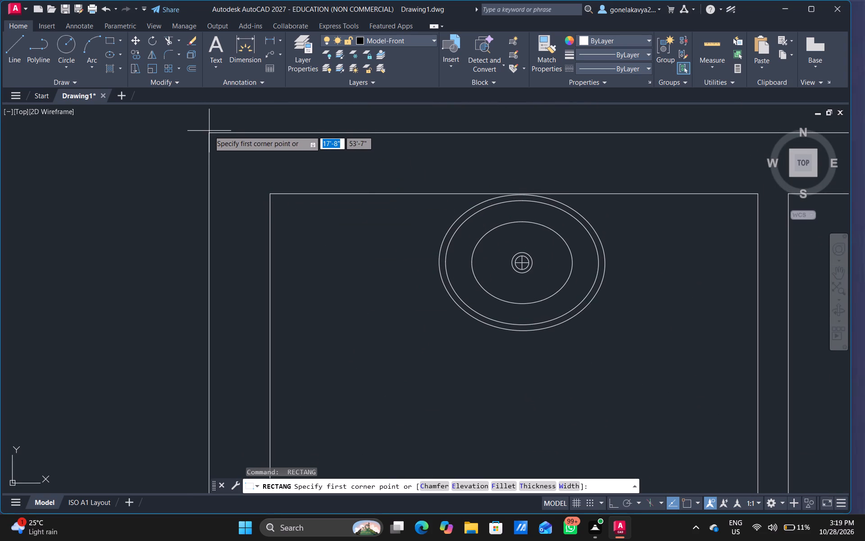
left_click(209, 133)
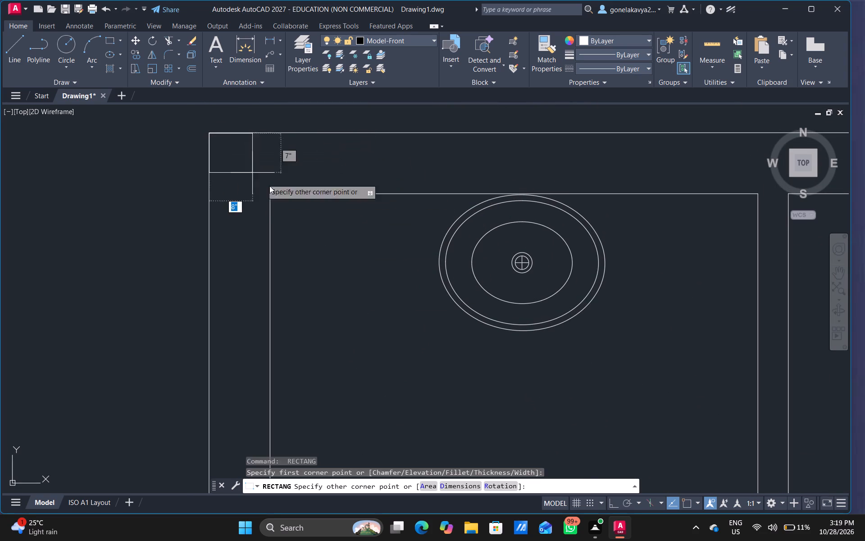
left_click(331, 259)
Draw a rectangle about 10" by 8" over the wall junction below the plant, between the left-hand plan's two upper bedrooms.
key("space")
scroll(379, 250, "down", 3)
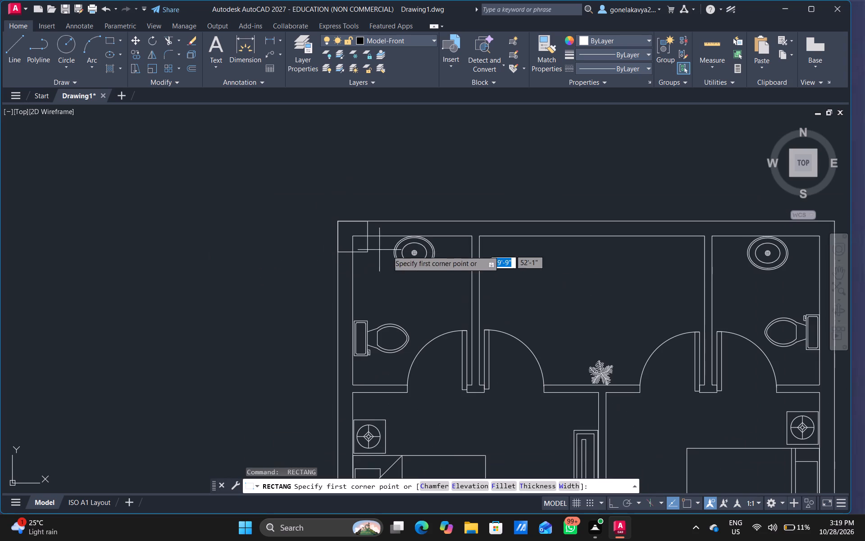
middle_click_drag(510, 266, 296, 157)
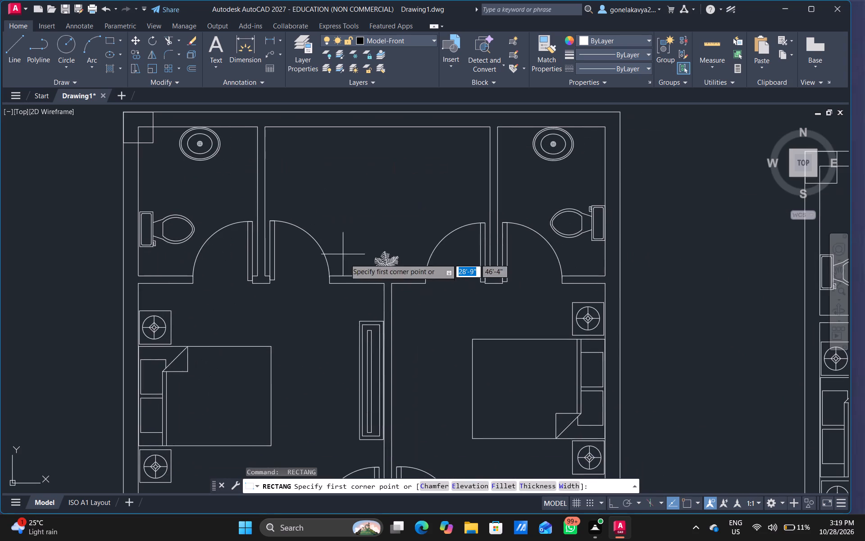
scroll(360, 283, "up", 4)
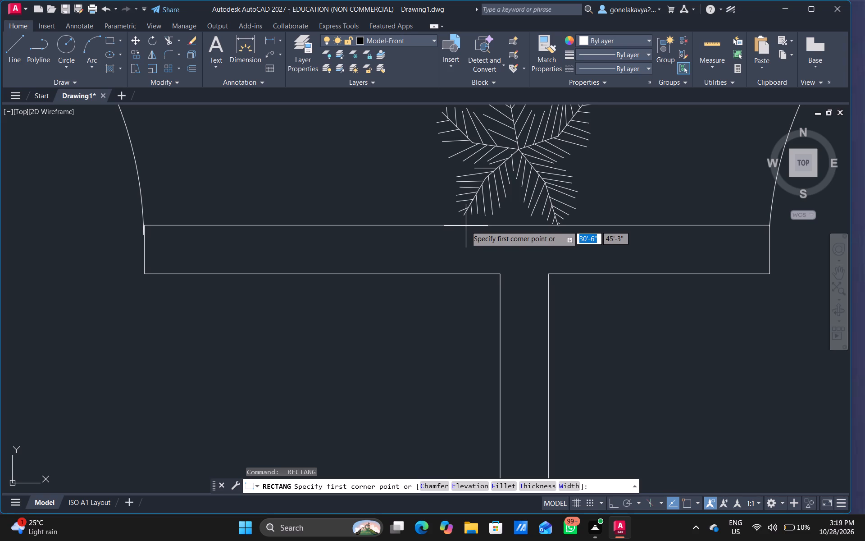
left_click(466, 226)
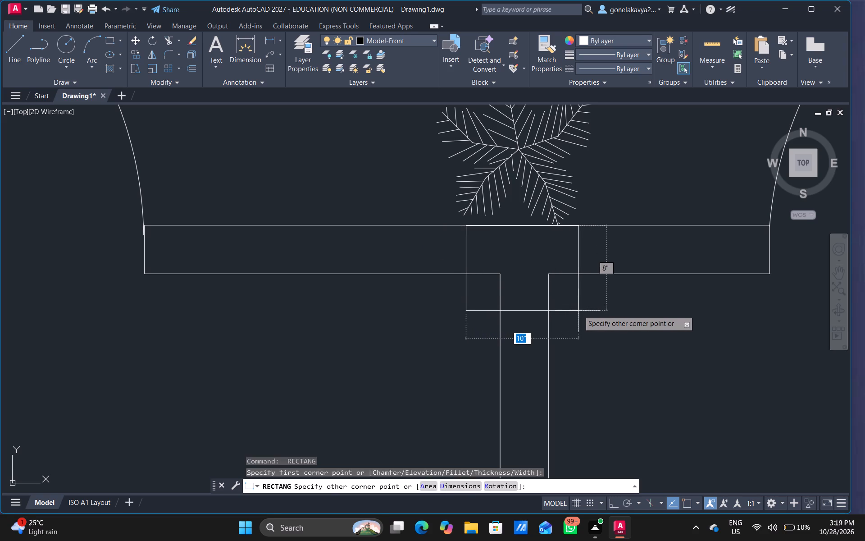
left_click(580, 316)
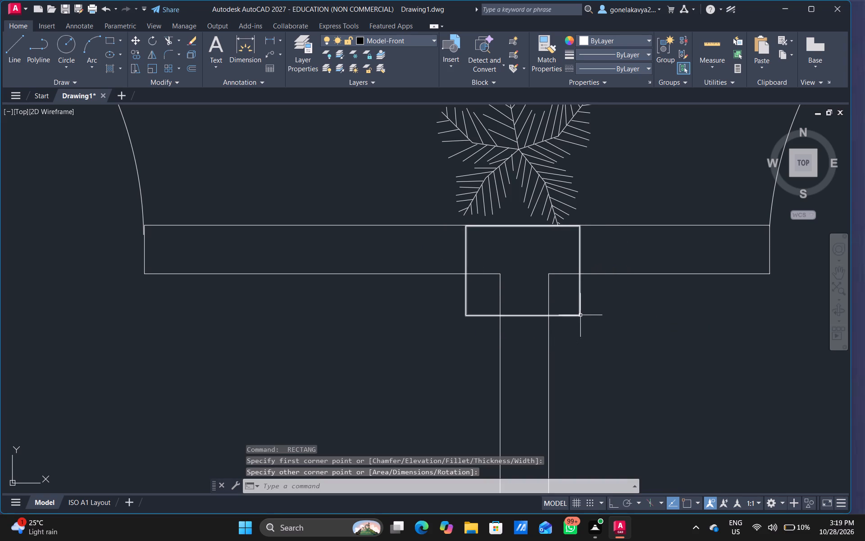
Draw a rectangle about 1'-6" by 1'-7" inward from the left-hand plan's upper-right outer wall corner.
key("space")
scroll(627, 316, "down", 1)
middle_click_drag(649, 323, 650, 329)
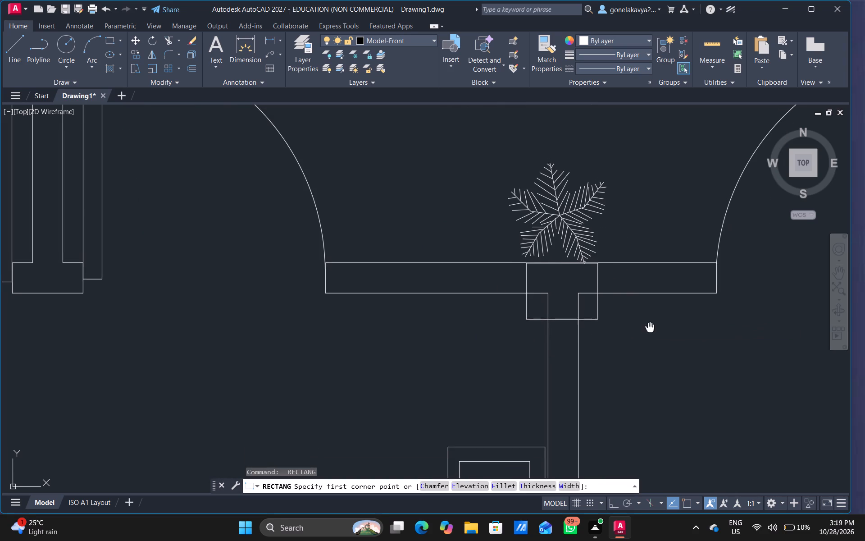
middle_click_drag(650, 329, 271, 250)
scroll(427, 278, "down", 2)
middle_click_drag(560, 294, 560, 294)
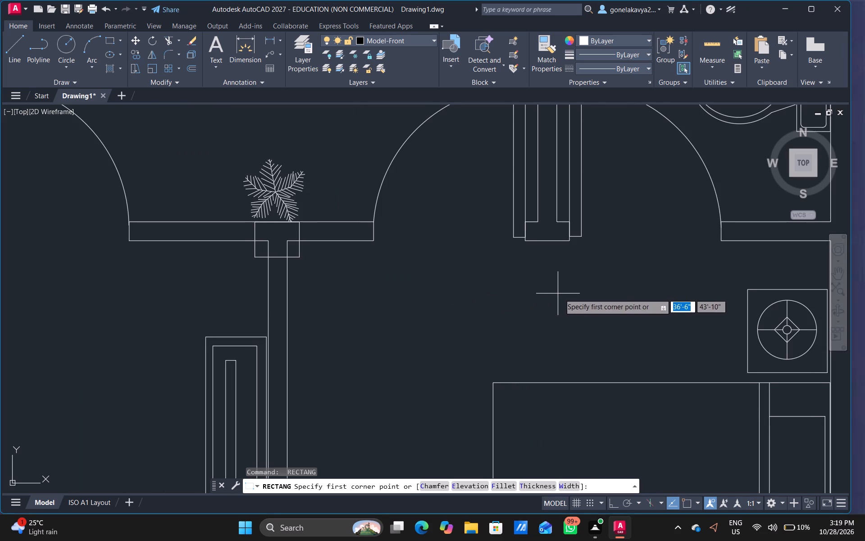
middle_click_drag(560, 294, 490, 257)
scroll(490, 257, "down", 1)
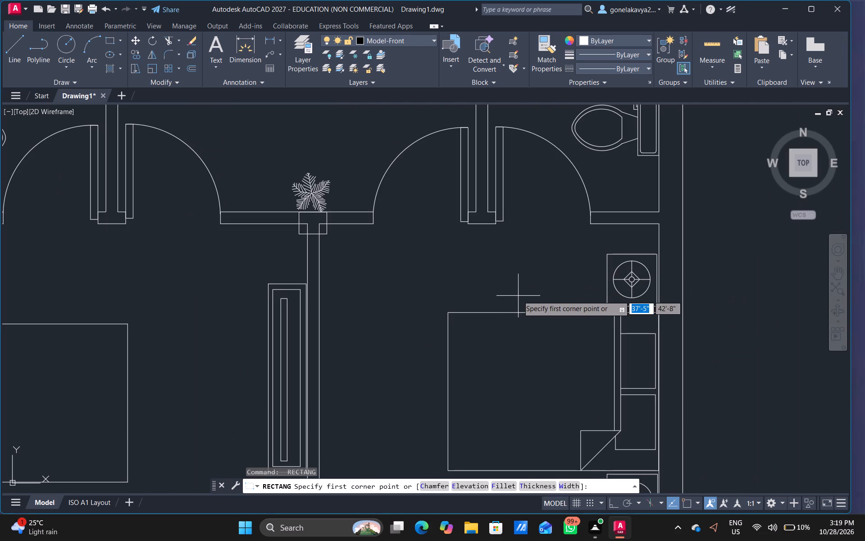
scroll(528, 290, "down", 2)
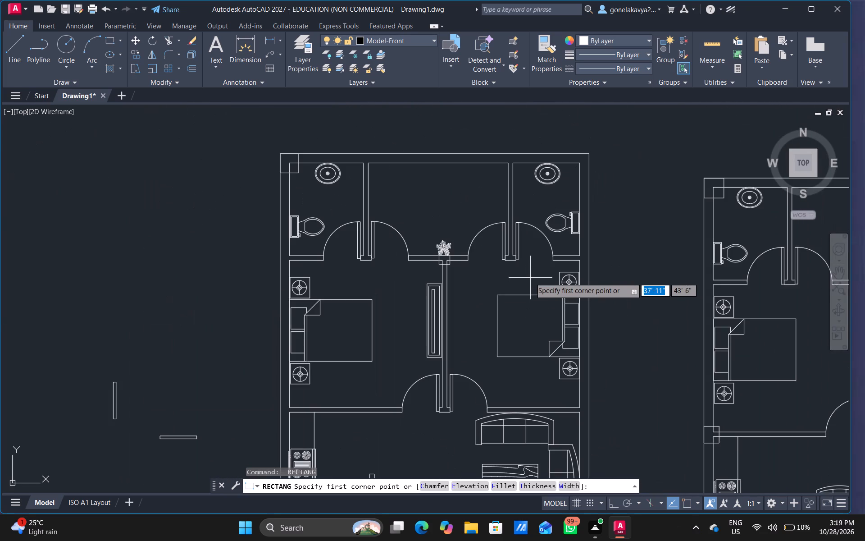
middle_click_drag(569, 176, 469, 260)
scroll(481, 259, "up", 5)
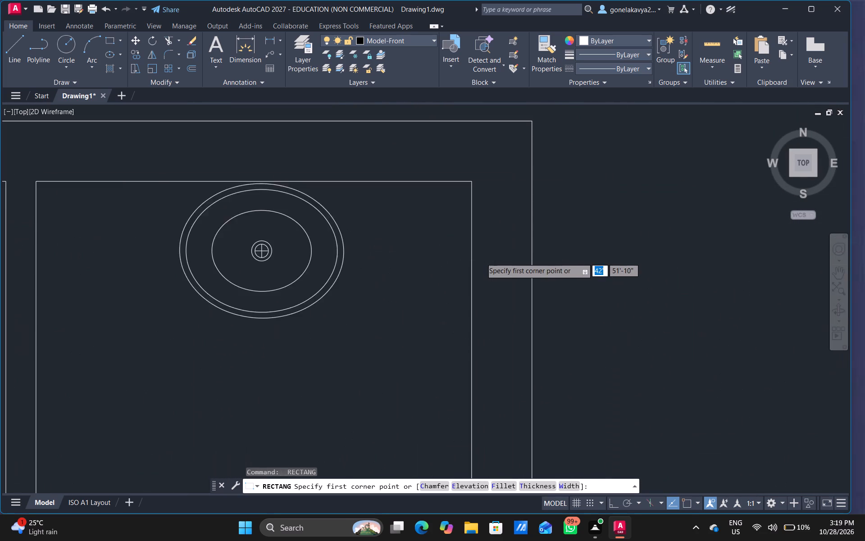
middle_click_drag(432, 193, 396, 377)
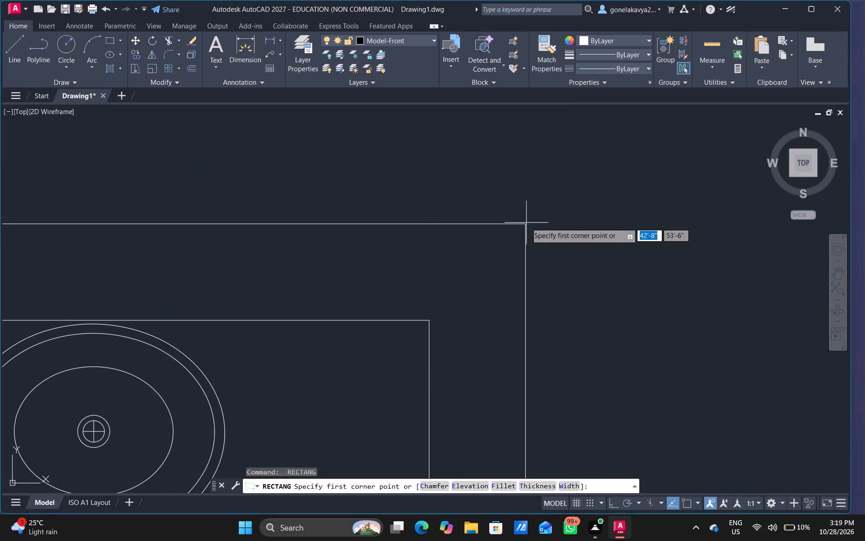
left_click(525, 225)
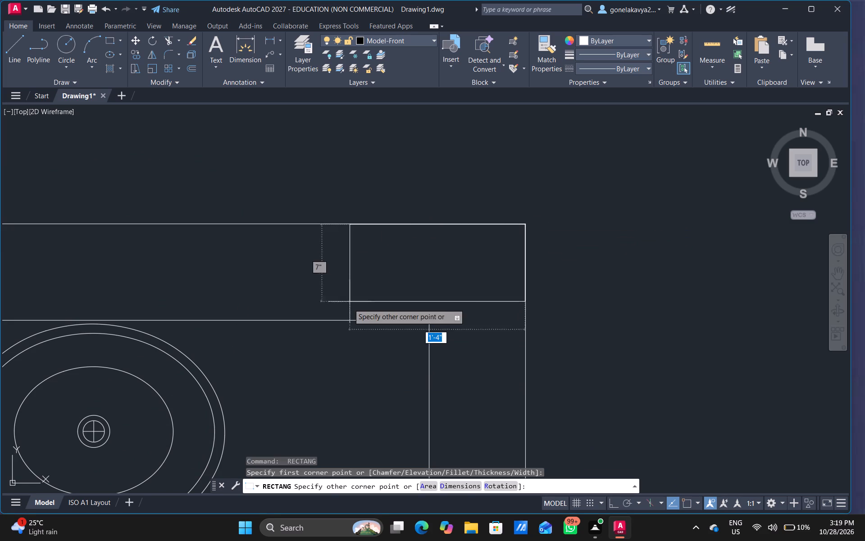
left_click(333, 424)
Draw a rectangle about 9" by 6" at the lower end of the wall dividing the left-hand plan's upper bedrooms, between their doors.
scroll(374, 390, "down", 1)
middle_click_drag(377, 390, 338, 182)
key("space")
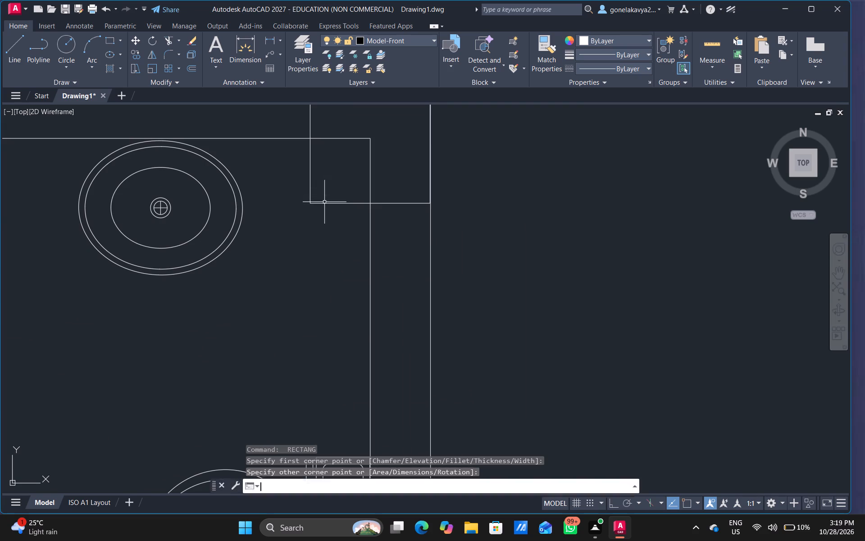
scroll(314, 275, "down", 2)
middle_click_drag(320, 305, 409, 130)
scroll(341, 358, "down", 1)
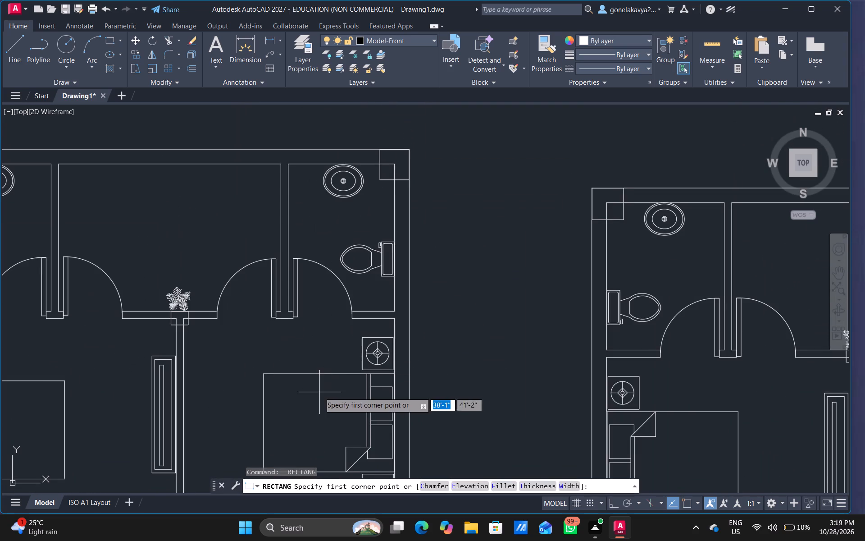
middle_click_drag(321, 392, 419, 155)
middle_click(419, 155)
middle_click(419, 155)
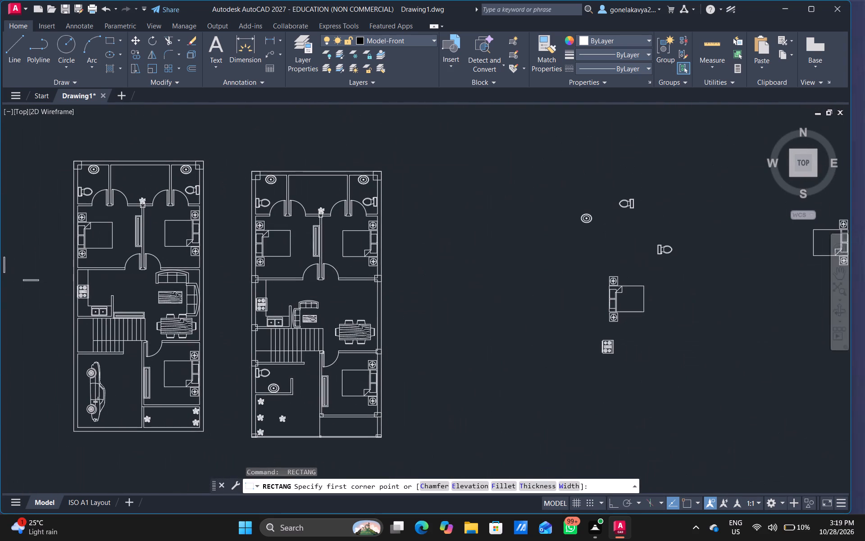
middle_click_drag(269, 278, 449, 239)
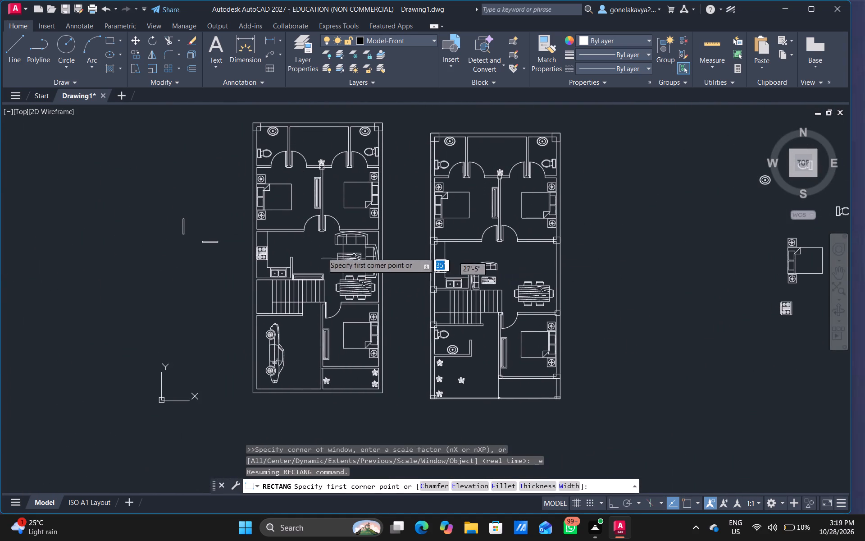
scroll(337, 237, "up", 3)
middle_click_drag(310, 236, 426, 217)
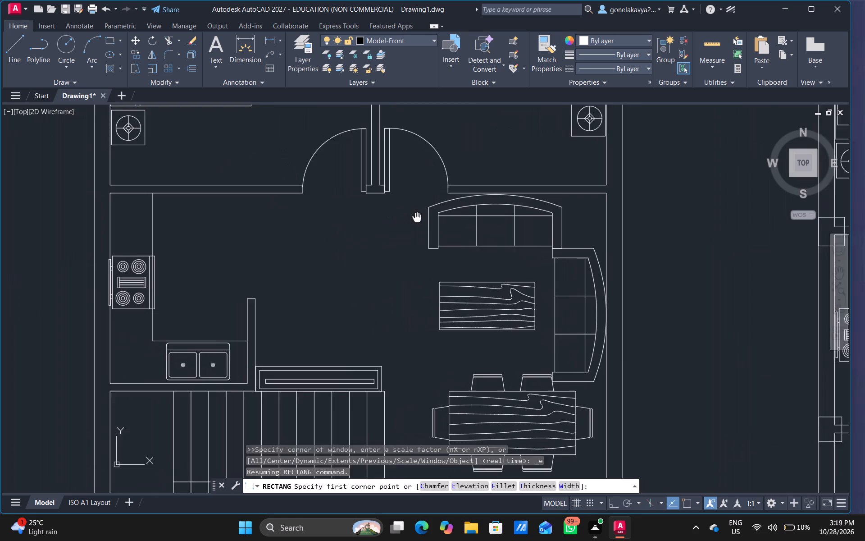
middle_click_drag(426, 217, 455, 219)
scroll(420, 204, "up", 3)
middle_click_drag(420, 201, 409, 312)
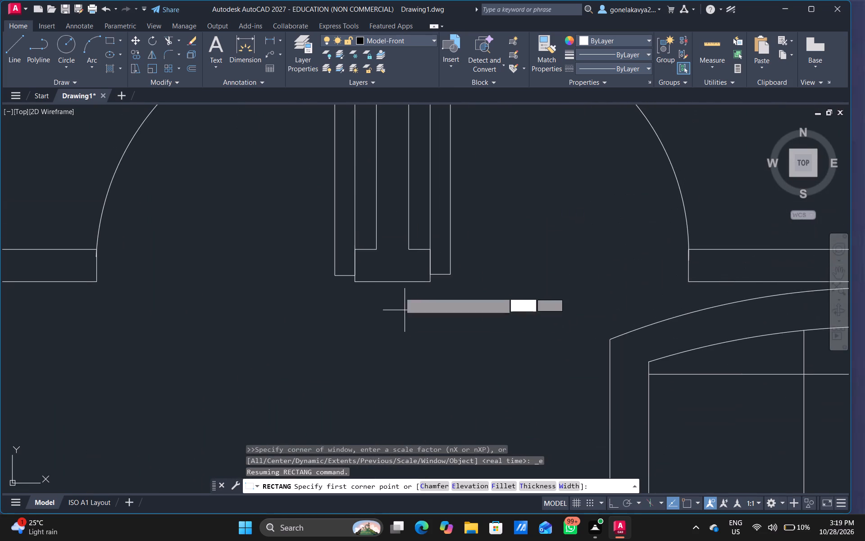
scroll(371, 224, "up", 2)
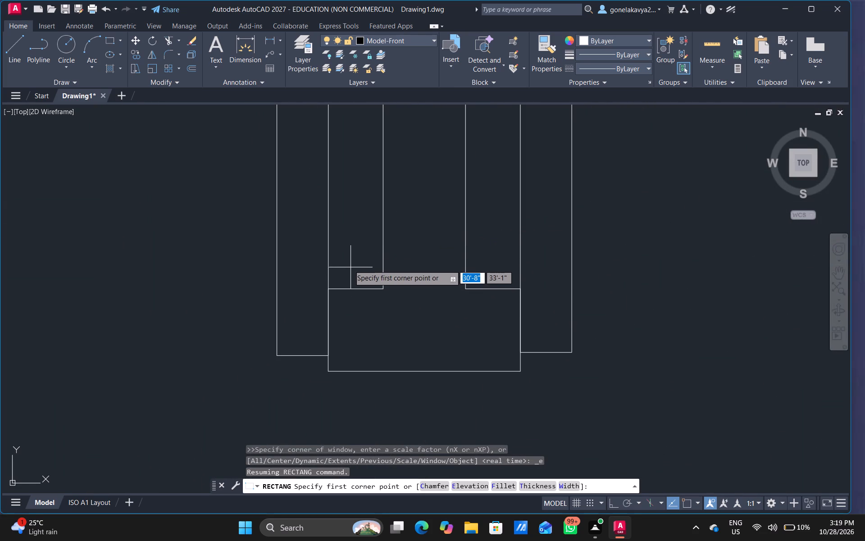
left_click(346, 263)
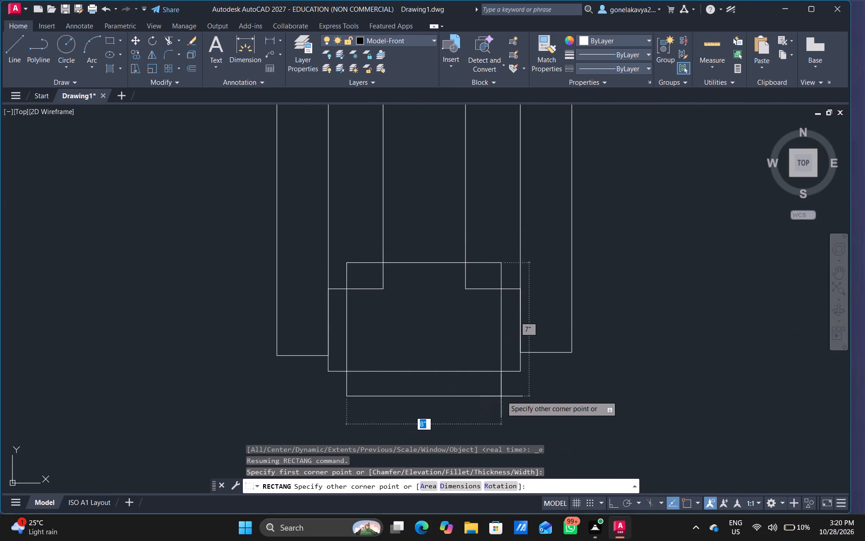
left_click(510, 371)
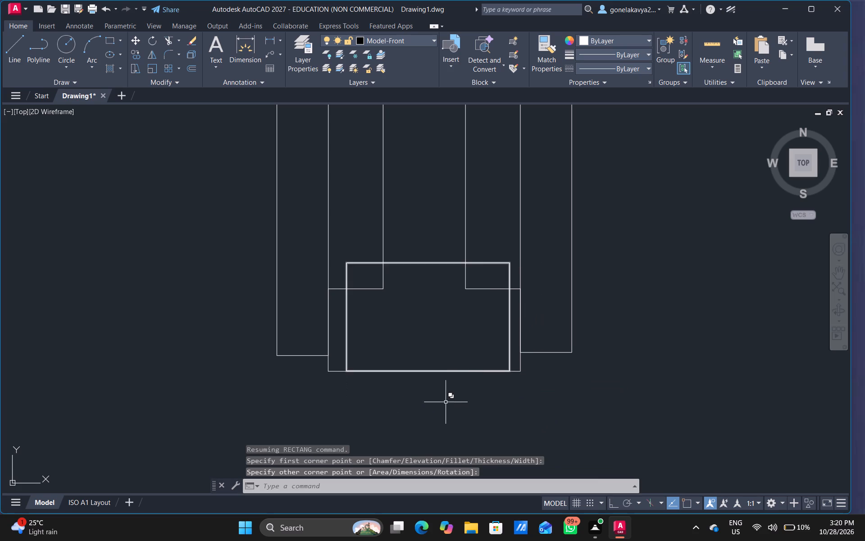
Draw a rectangle about 1'-2" by 11" where the upper-left bedroom's lower wall meets the left-hand plan's left outer wall.
scroll(444, 402, "down", 3)
key("space")
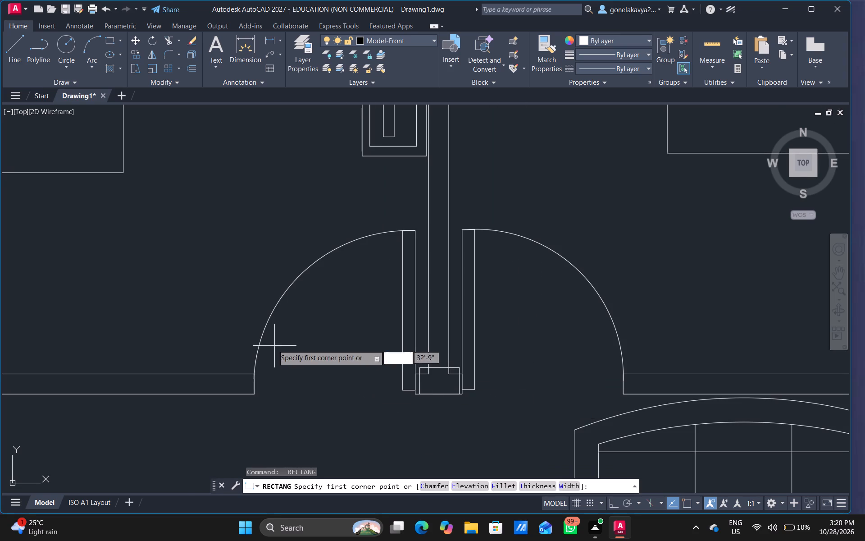
scroll(272, 344, "down", 3)
middle_click_drag(210, 342, 359, 329)
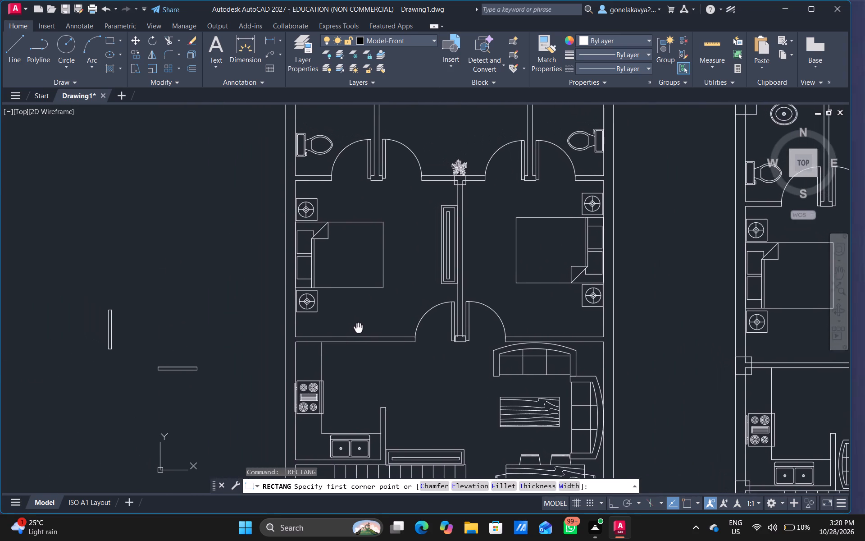
middle_click_drag(359, 329, 364, 331)
scroll(326, 338, "up", 3)
scroll(326, 314, "down", 2)
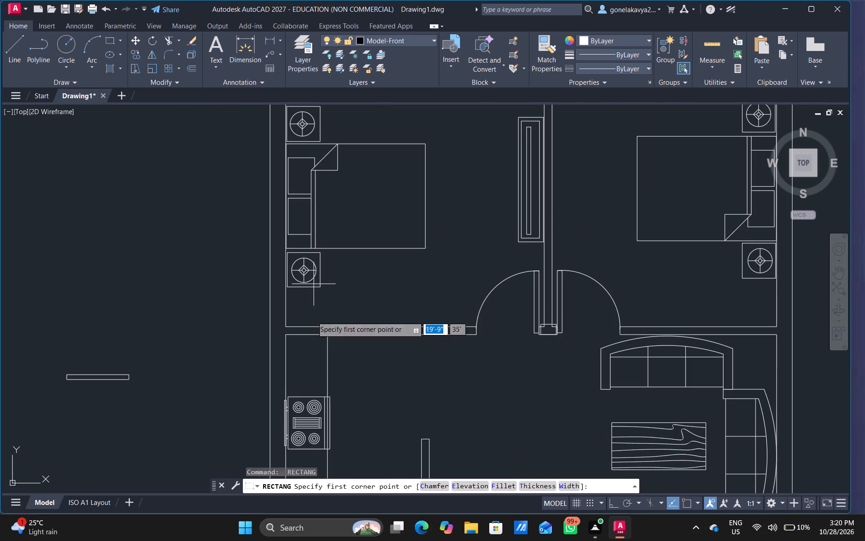
scroll(300, 361, "up", 2)
middle_click_drag(299, 350, 339, 352)
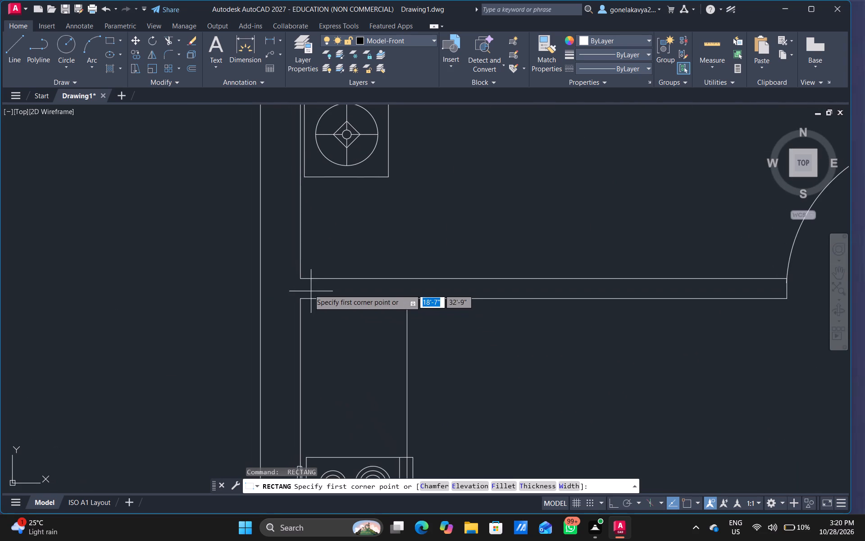
left_click(322, 261)
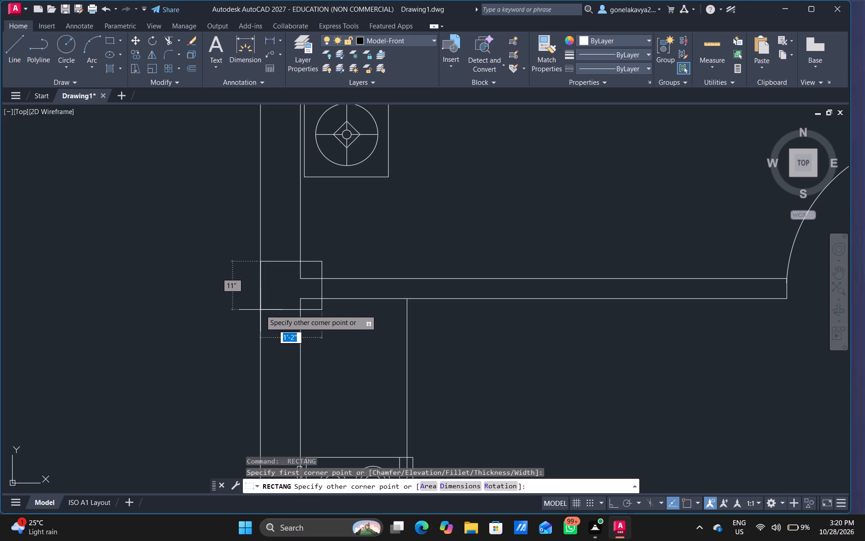
left_click(260, 310)
Draw a rectangle about 1'-2" by 1'-2" where the upper-right bedroom's lower wall meets the left-hand plan's right outer wall.
key("space")
scroll(441, 328, "down", 2)
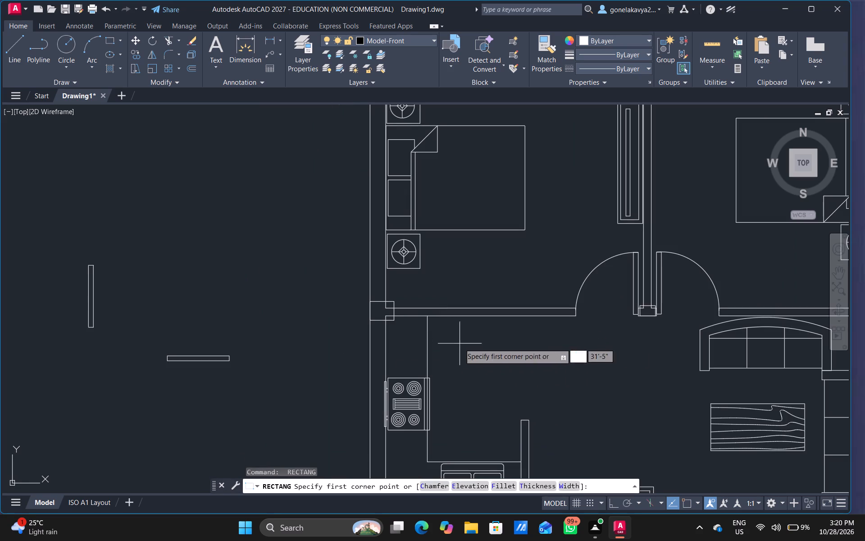
middle_click_drag(520, 348, 146, 285)
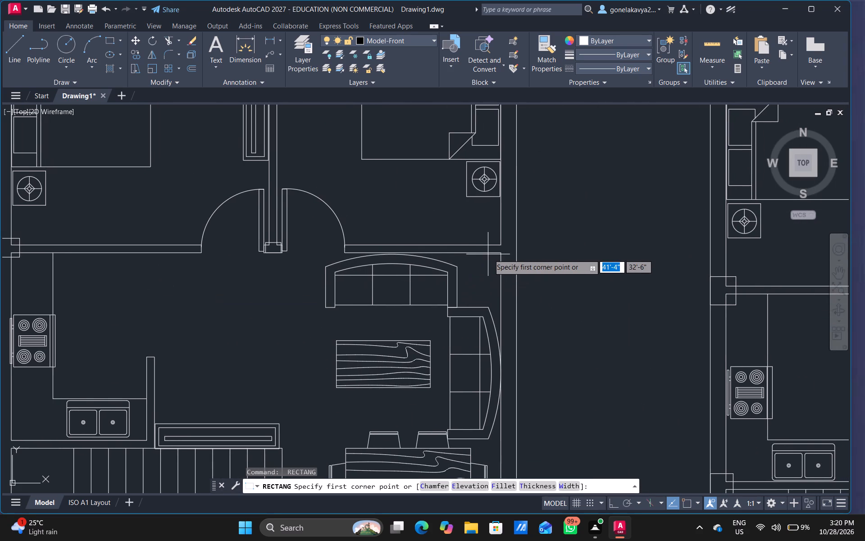
scroll(492, 266, "up", 2)
middle_click_drag(492, 266, 414, 329)
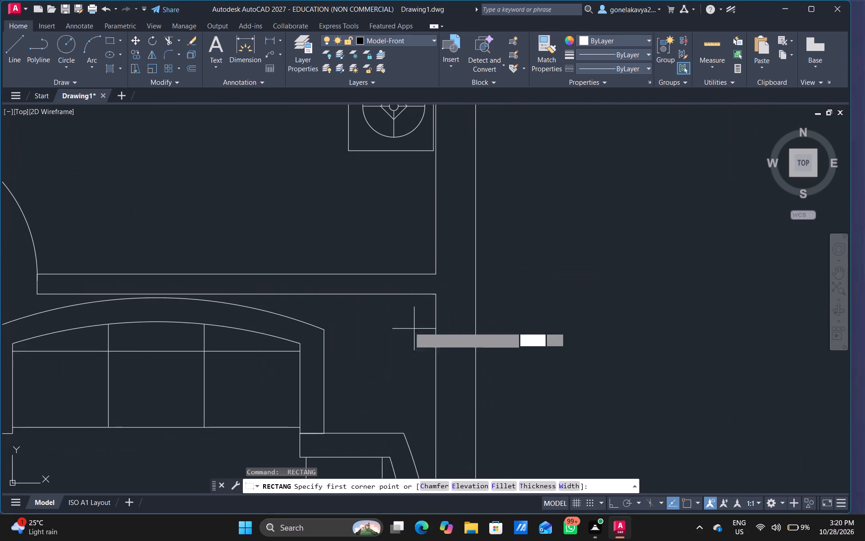
left_click(411, 252)
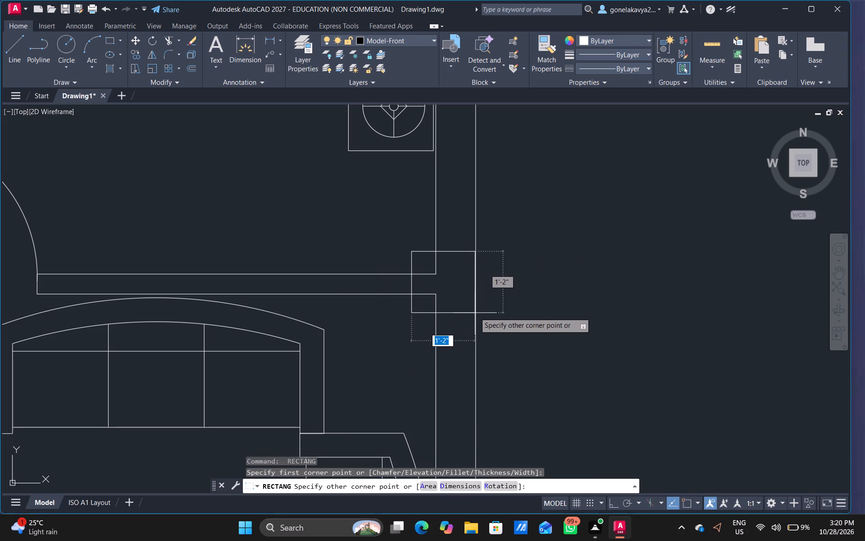
left_click(475, 311)
Draw a small, nearly square rectangle inward from the lower bedroom's upper-left wall corner, beside its door in the left-hand plan.
key("space")
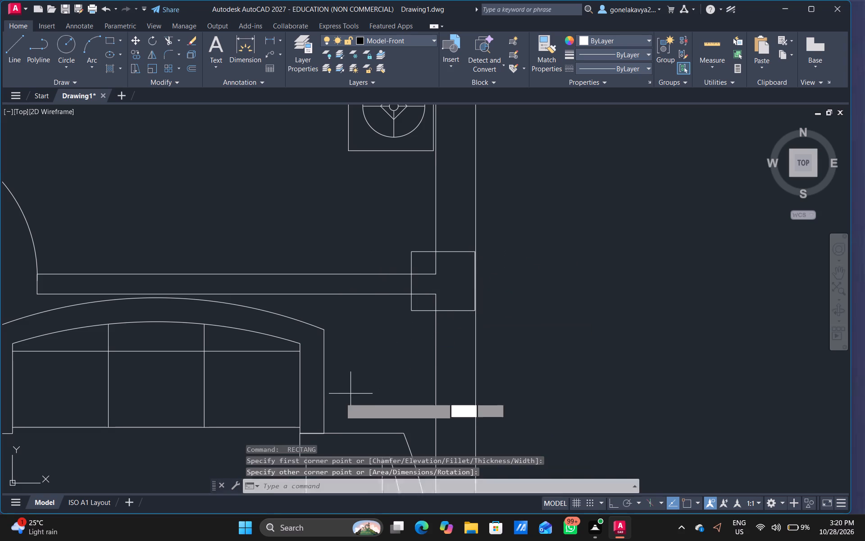
scroll(338, 396, "down", 4)
middle_click_drag(338, 394, 370, 199)
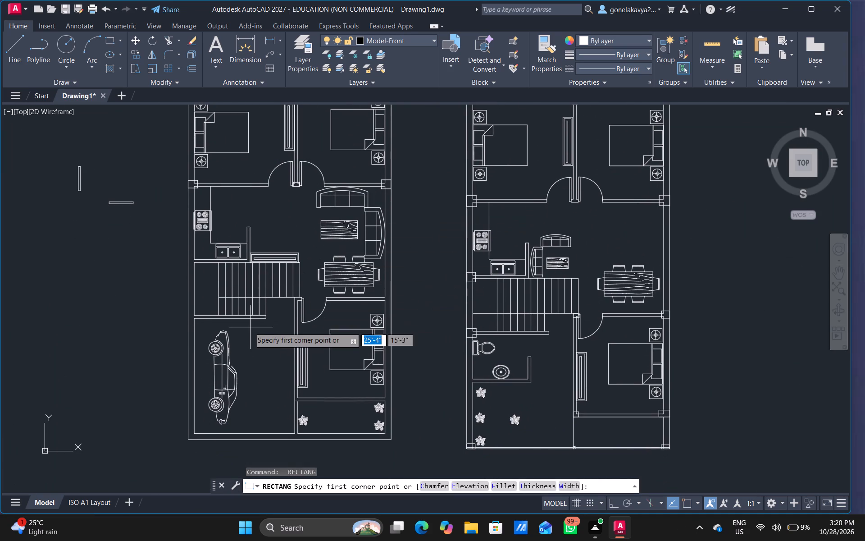
scroll(297, 334, "up", 3)
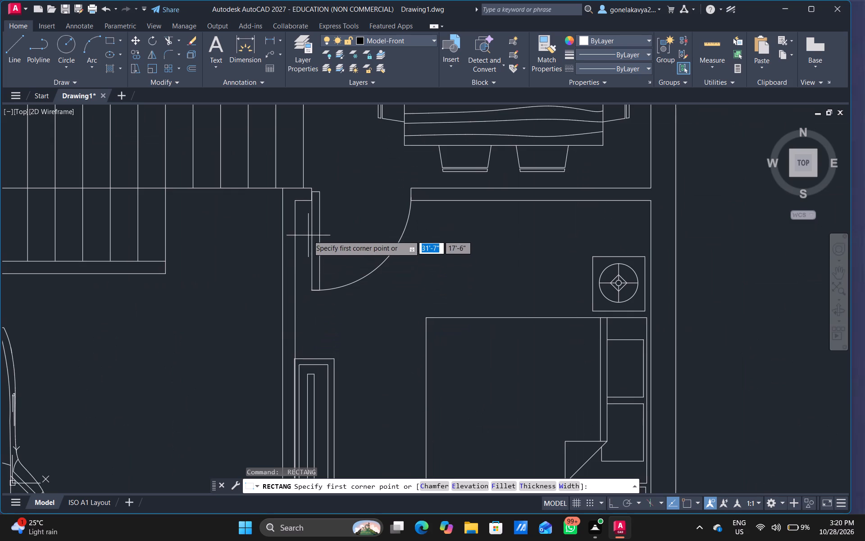
middle_click_drag(308, 235, 310, 300)
scroll(307, 264, "up", 3)
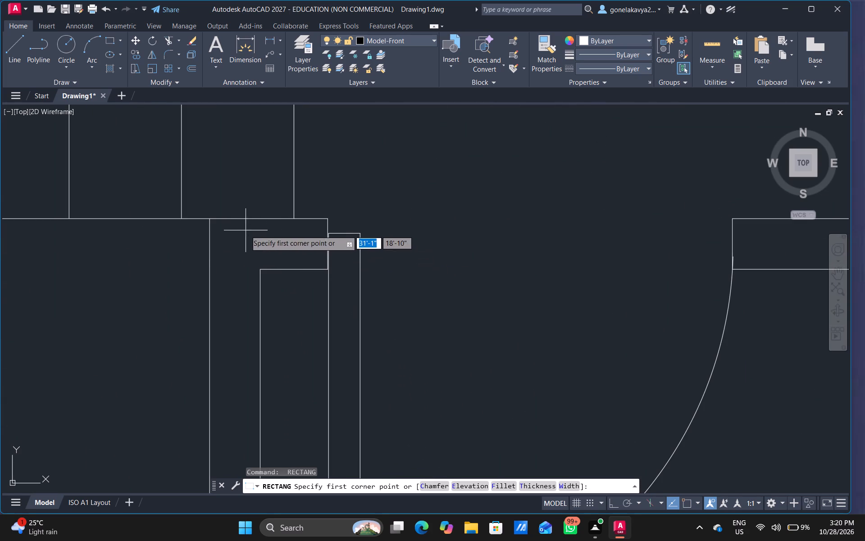
left_click(209, 219)
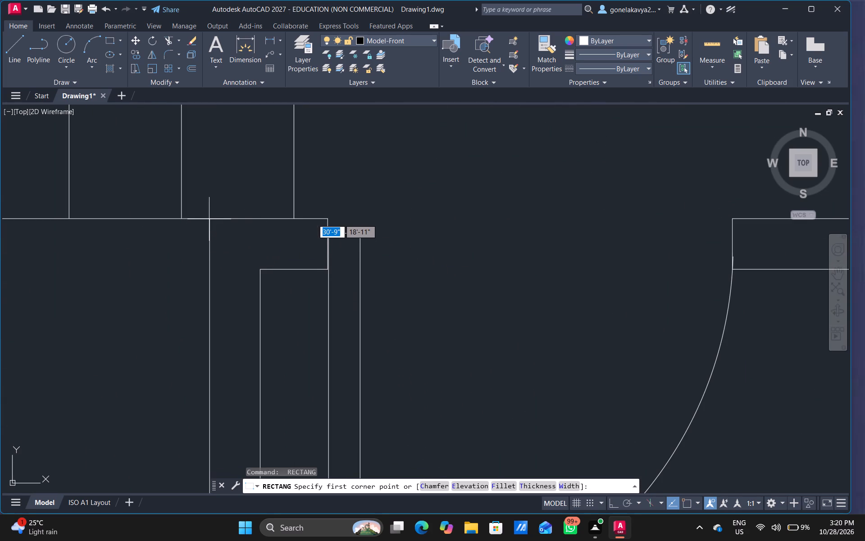
left_click(313, 320)
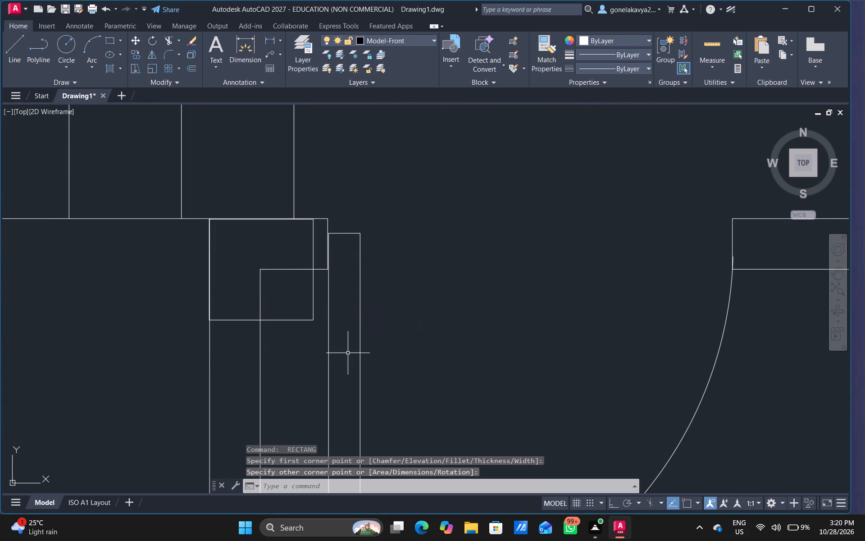
Draw a nearly square rectangle across the junction of the lower bedroom's upper wall and the left-hand plan's right outer wall.
key("space")
scroll(347, 351, "down", 2)
scroll(410, 361, "down", 1)
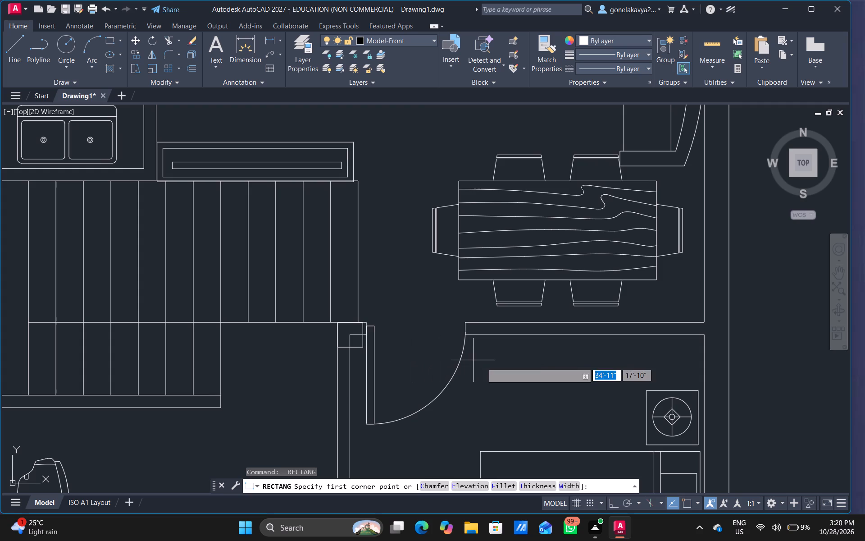
middle_click_drag(510, 364, 283, 316)
scroll(468, 303, "up", 2)
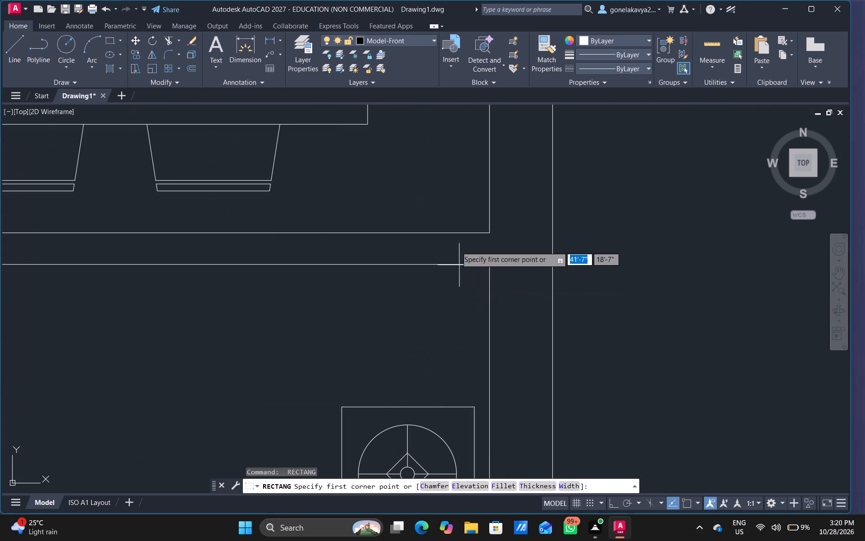
left_click(455, 205)
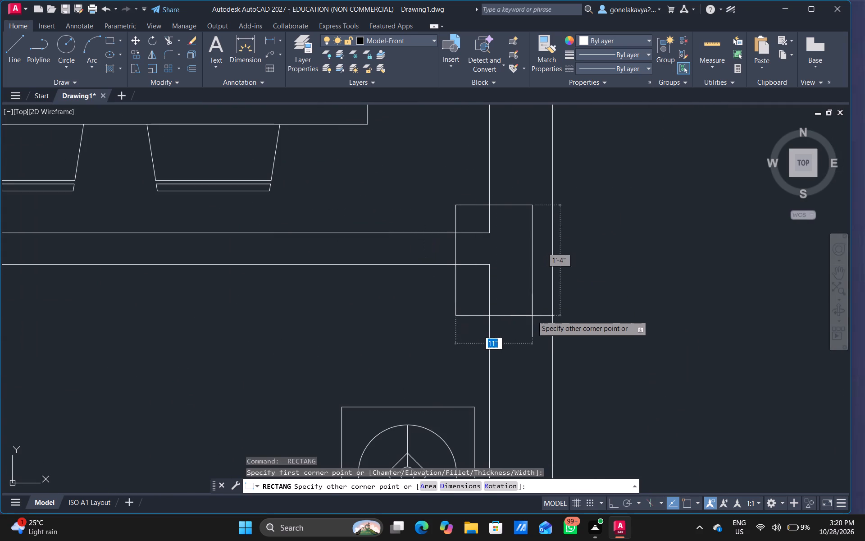
left_click(556, 312)
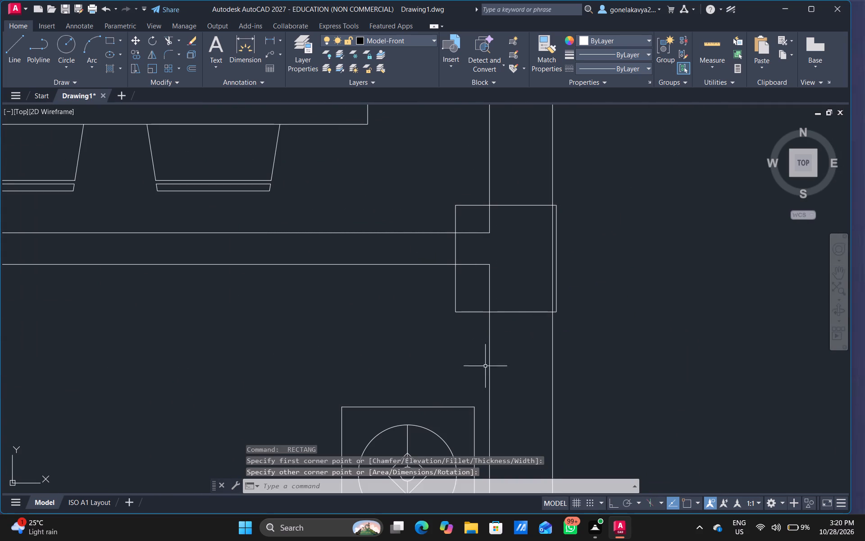
Draw a rectangle about 8" by 8" over the lower bedroom's lower-left wall corner, beside the parking area in the left-hand plan.
key("space")
scroll(416, 390, "down", 3)
middle_click_drag(414, 355, 472, 81)
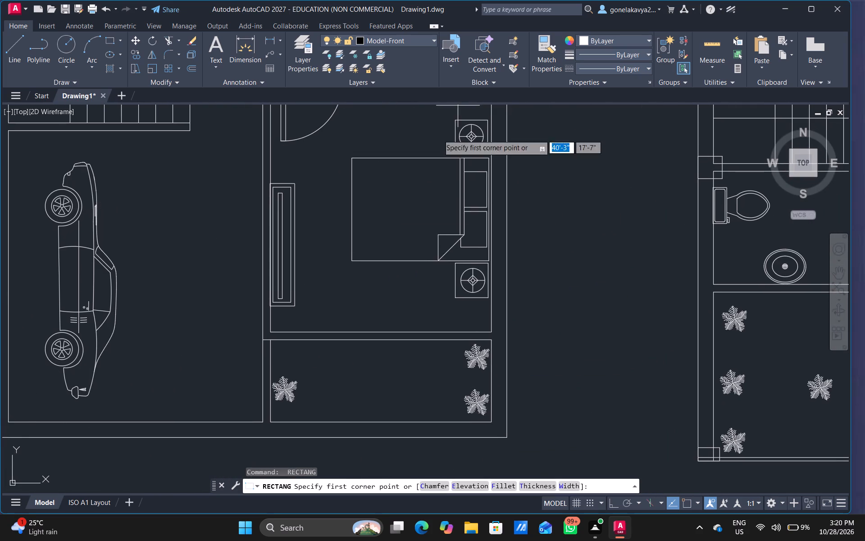
scroll(281, 335, "down", 1)
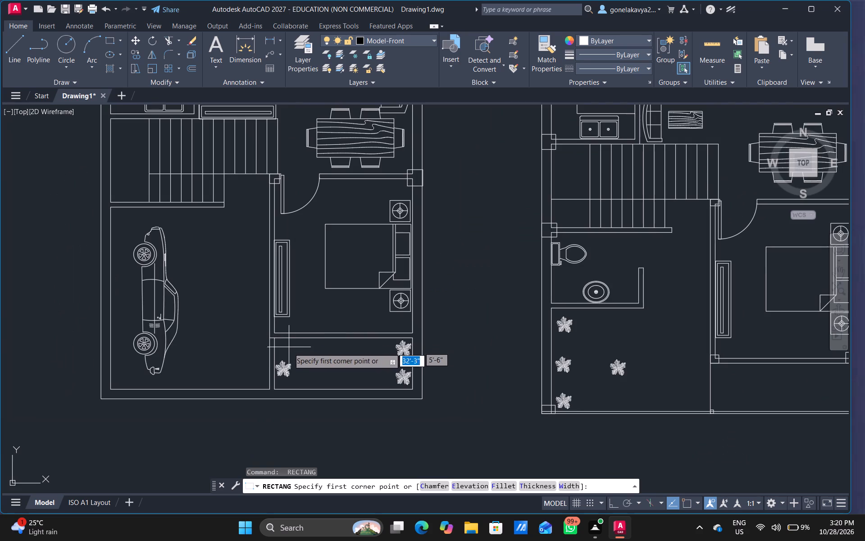
scroll(284, 344, "up", 2)
middle_click_drag(288, 348, 362, 373)
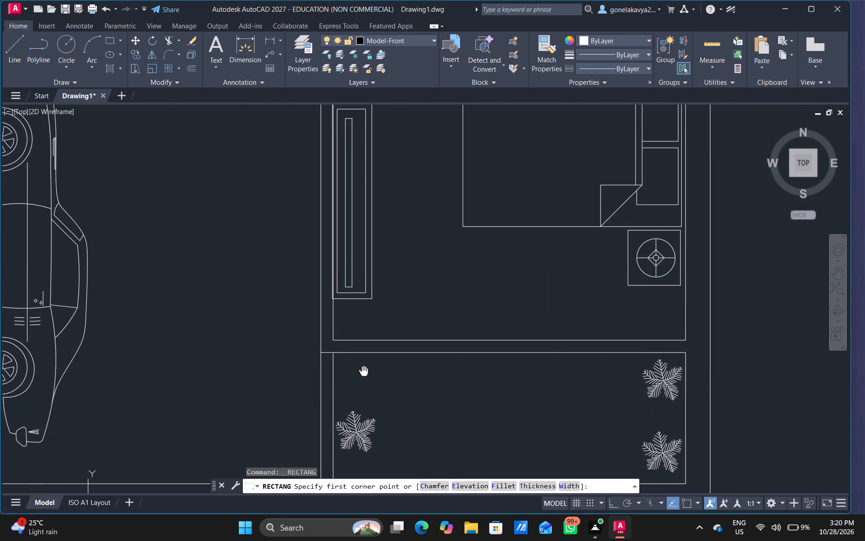
middle_click_drag(362, 373, 344, 379)
scroll(275, 356, "up", 2)
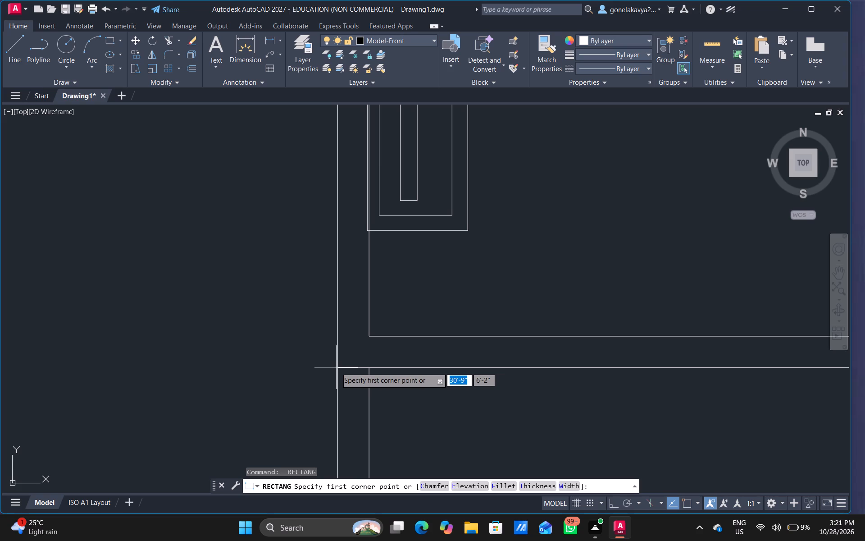
left_click(337, 367)
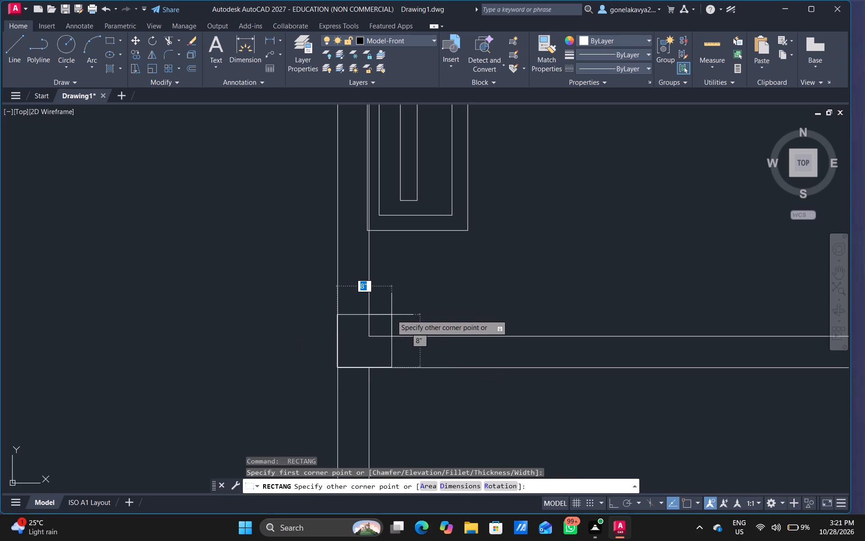
left_click(396, 309)
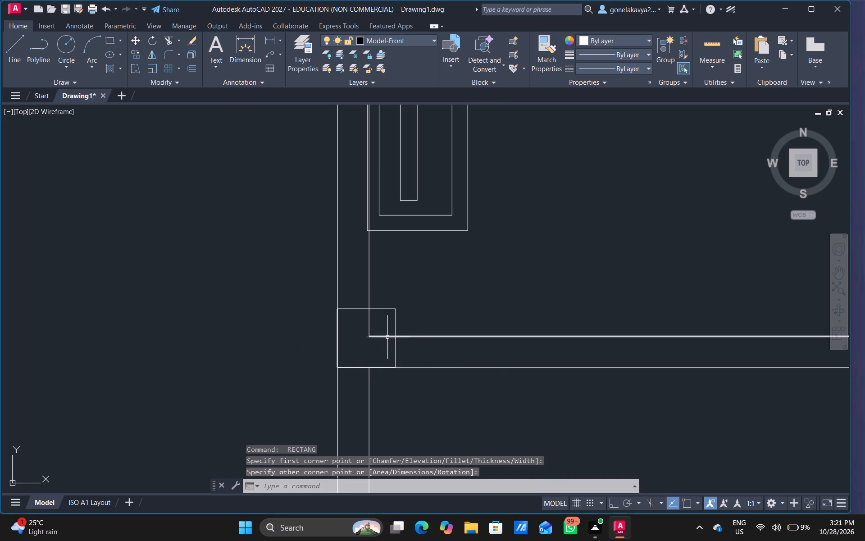
Draw a rectangle about 10" high where the lower bedroom's lower wall meets the left-hand plan's right outer wall.
key("space")
scroll(436, 332, "down", 3)
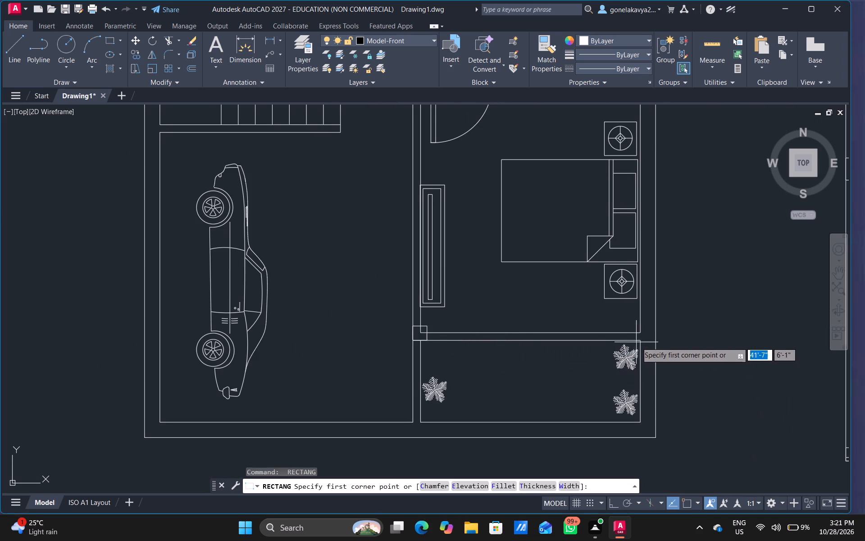
middle_click_drag(639, 342, 501, 310)
scroll(507, 308, "up", 4)
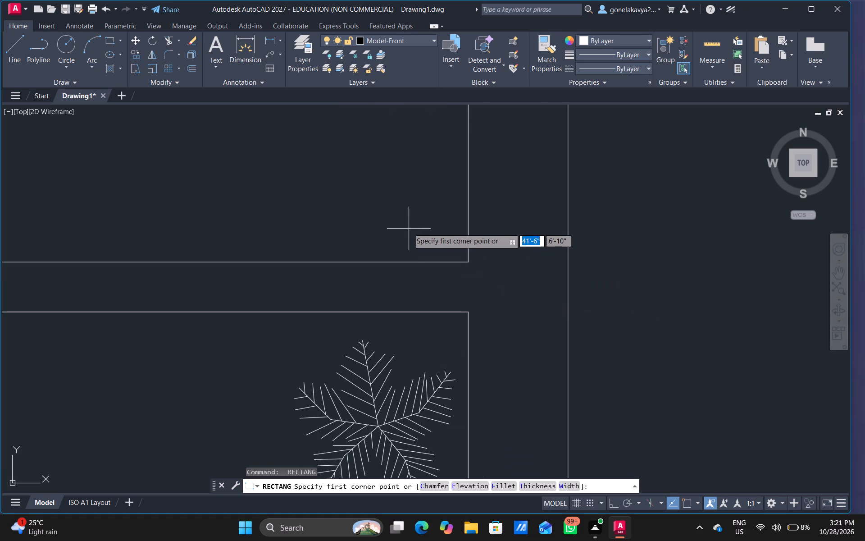
left_click(428, 231)
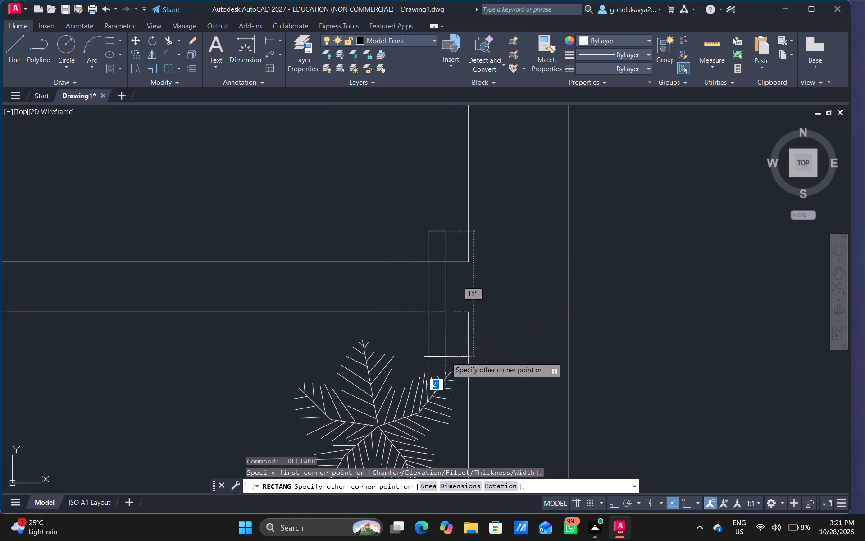
left_click(568, 348)
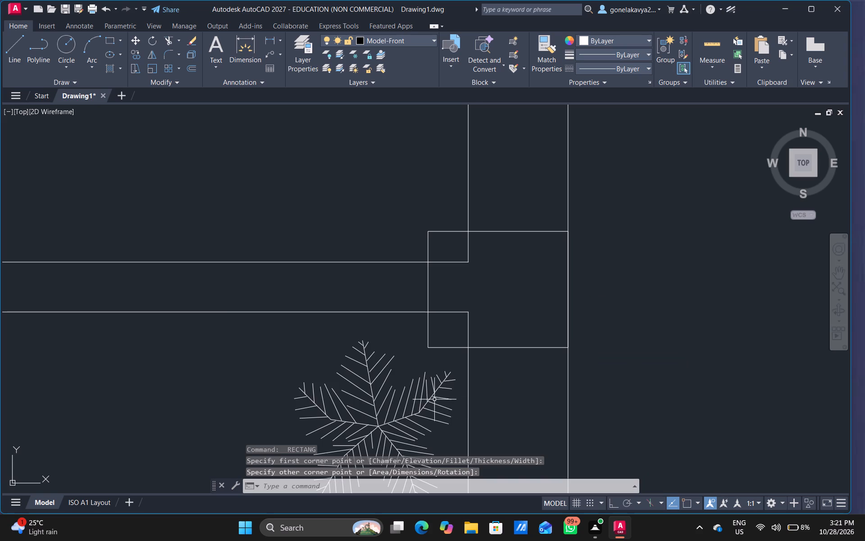
Draw a rectangle about 10" by 1'-3" where the wall between parking and plant area meets the left-hand plan's bottom outer wall.
key("space")
scroll(337, 367, "down", 3)
middle_click_drag(301, 390, 432, 258)
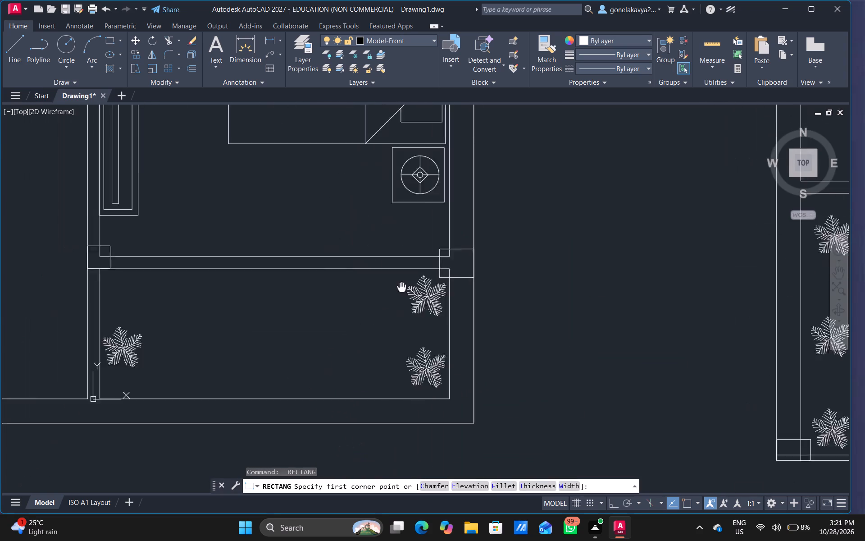
middle_click_drag(432, 258, 530, 184)
scroll(257, 300, "up", 2)
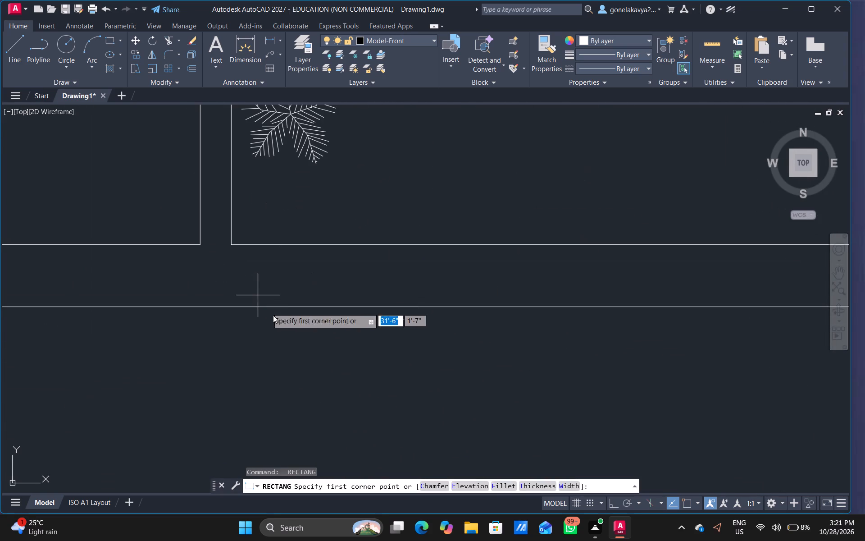
middle_click_drag(300, 351, 303, 368)
left_click(273, 219)
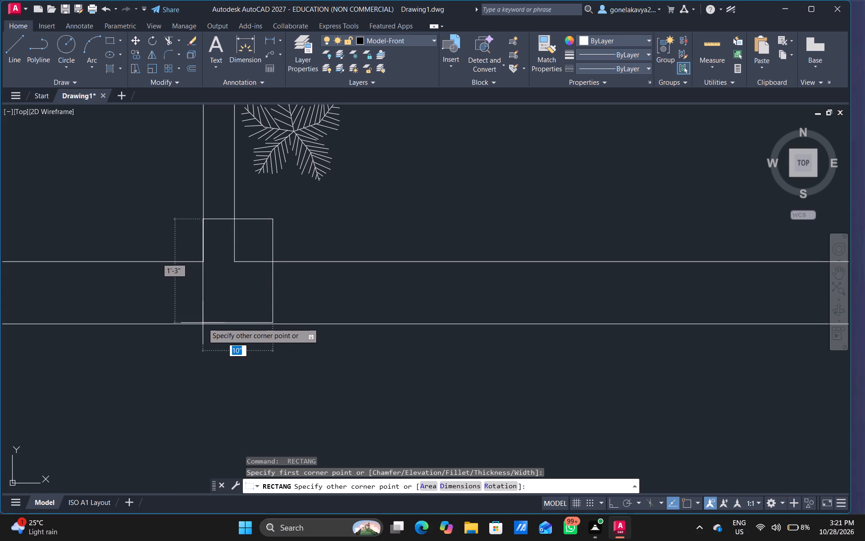
left_click(203, 324)
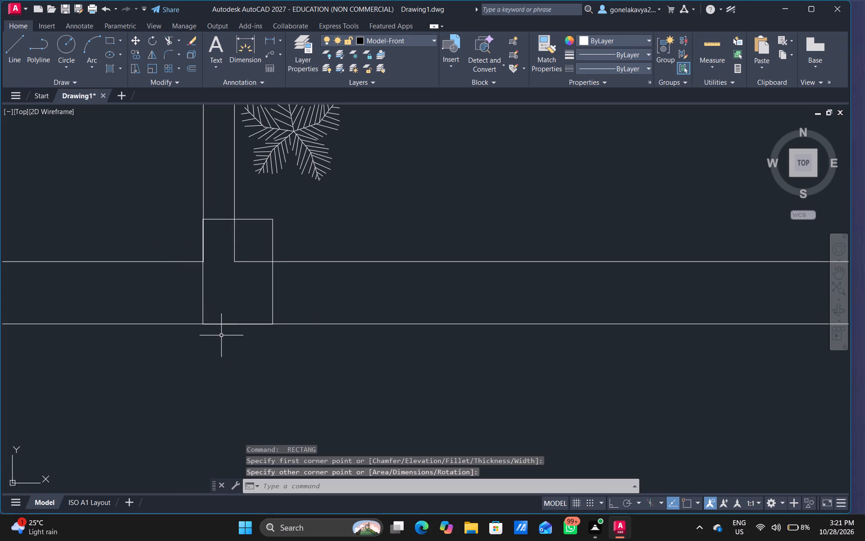
Draw a rectangle about 1'-2" by 1'-2" inward from the left-hand plan's lower-left outer wall corner, in the parking area.
key("space")
scroll(499, 258, "down", 2)
middle_click_drag(586, 227, 368, 236)
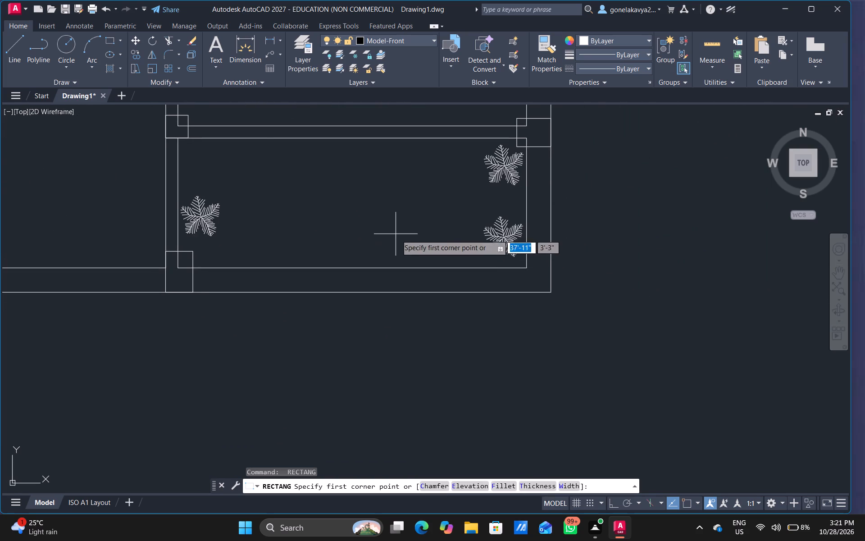
scroll(433, 251, "down", 1)
middle_click_drag(208, 281, 508, 315)
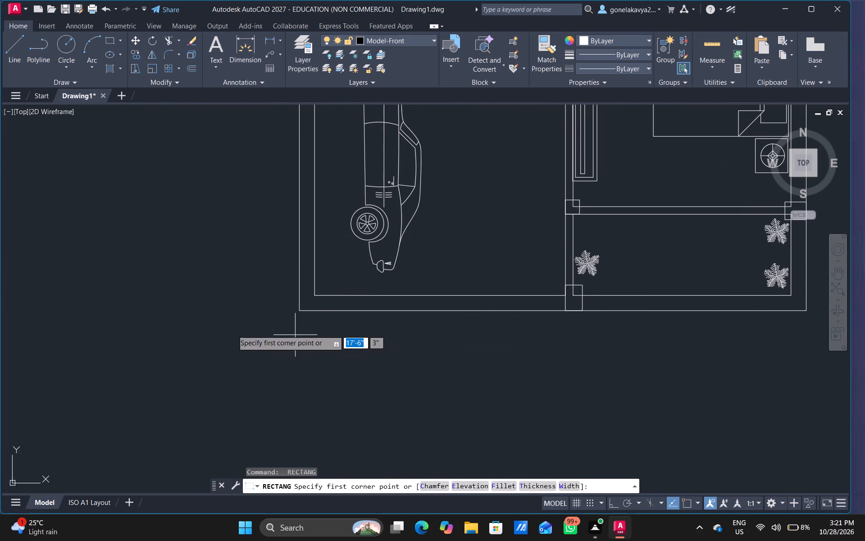
scroll(310, 304, "up", 3)
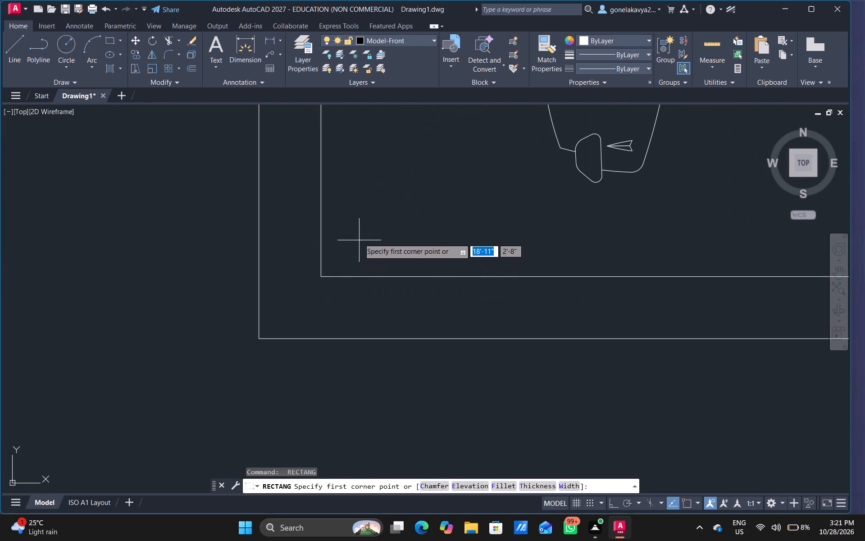
left_click(355, 244)
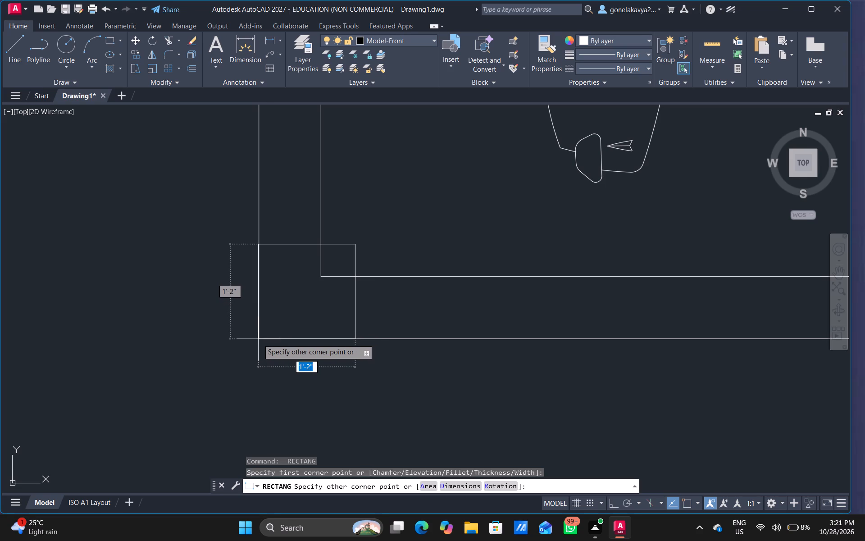
left_click(258, 339)
Draw a rectangle about 1'-3" wide where the wall between stairs and parking meets the left-hand plan's left outer wall.
key("space")
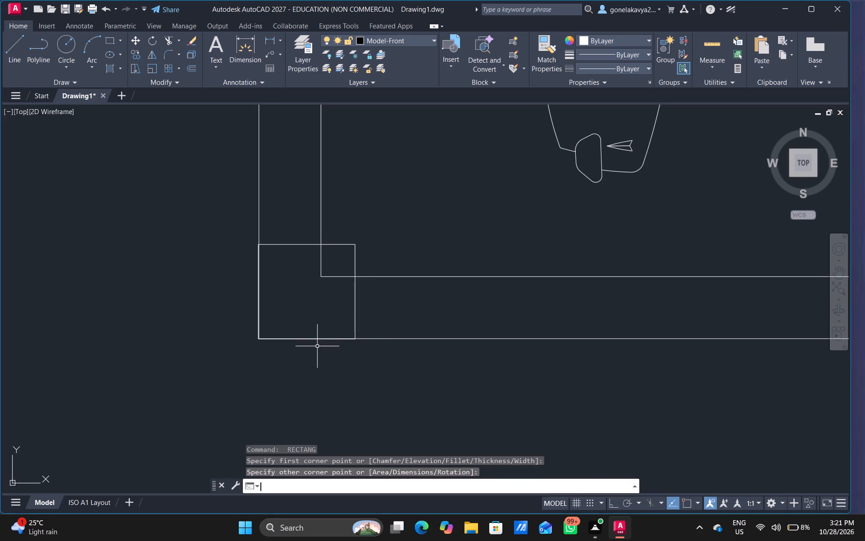
scroll(415, 265, "down", 2)
middle_click_drag(425, 235, 369, 395)
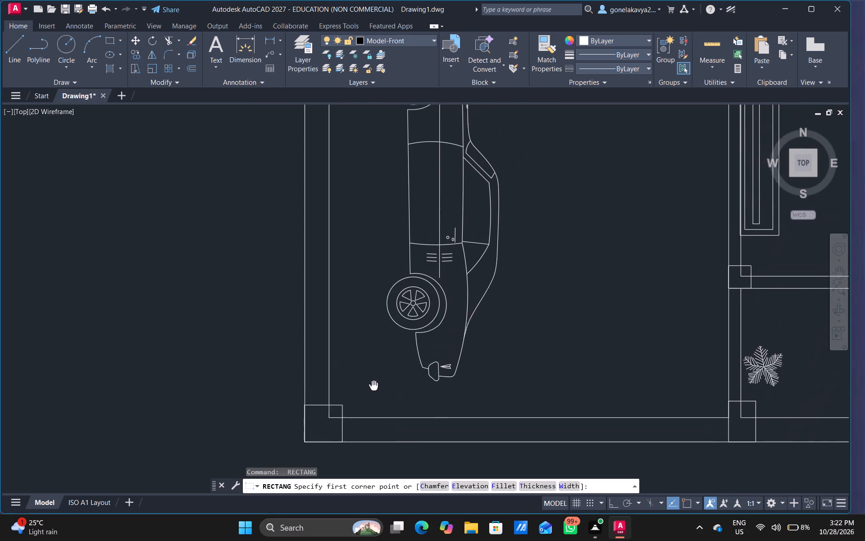
middle_click_drag(369, 395, 363, 400)
scroll(315, 239, "down", 2)
middle_click_drag(341, 192, 340, 351)
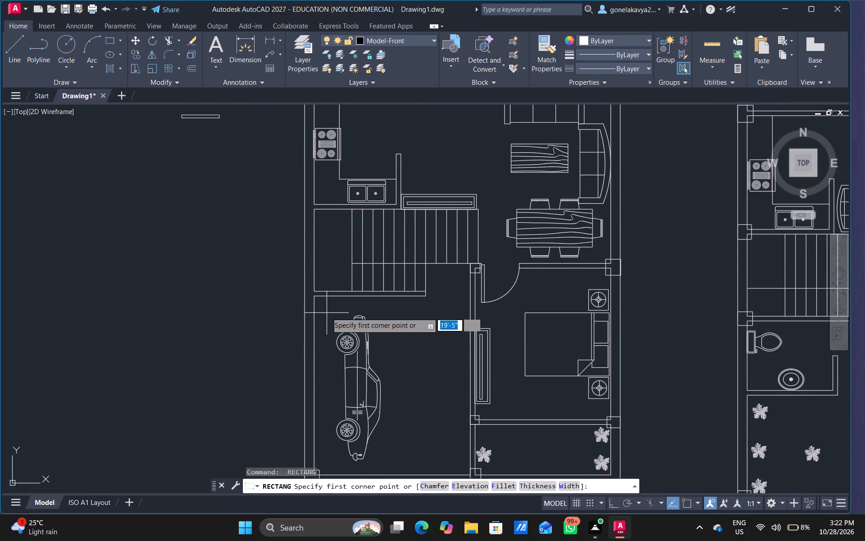
scroll(325, 293, "up", 3)
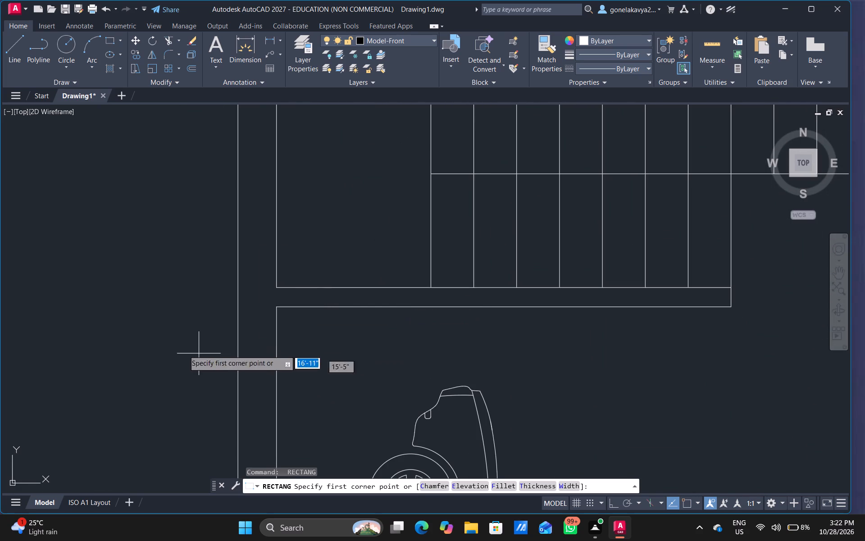
left_click(302, 264)
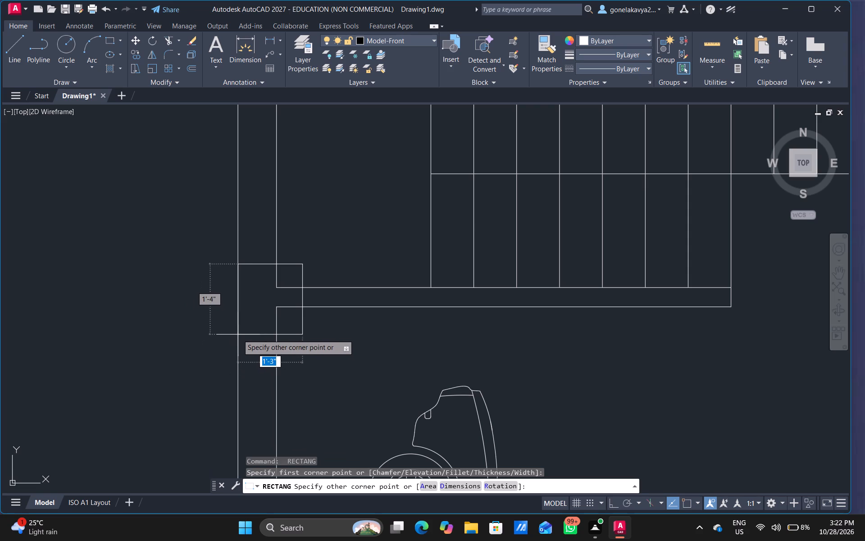
left_click(238, 324)
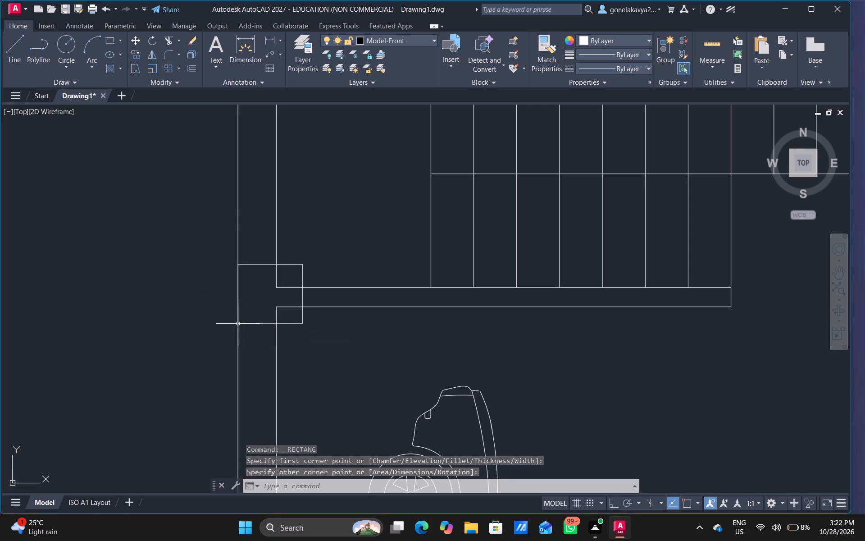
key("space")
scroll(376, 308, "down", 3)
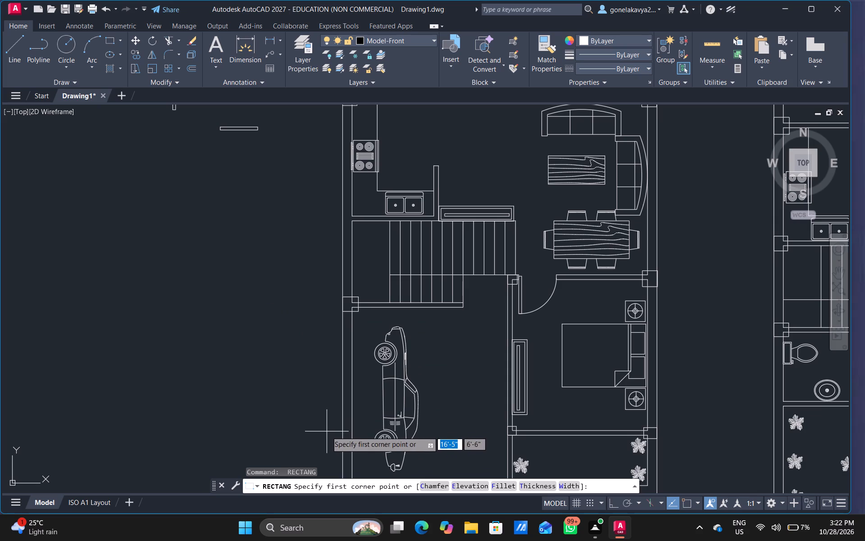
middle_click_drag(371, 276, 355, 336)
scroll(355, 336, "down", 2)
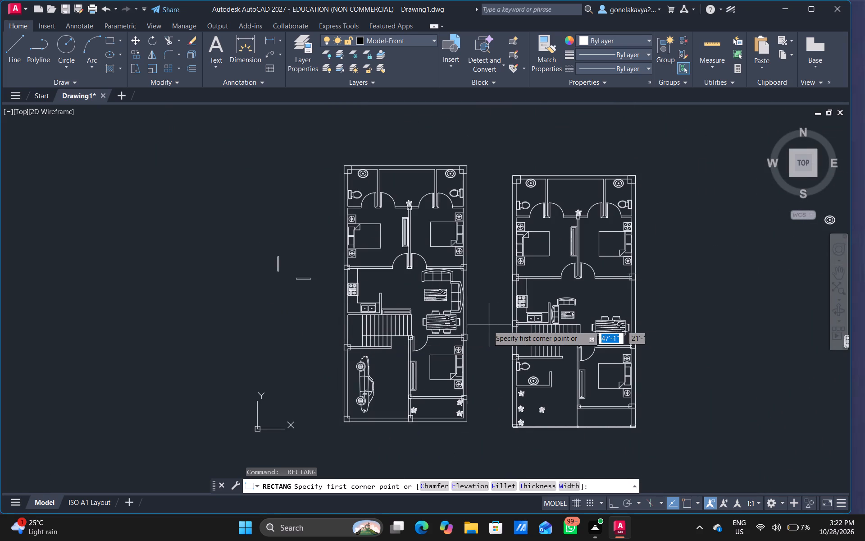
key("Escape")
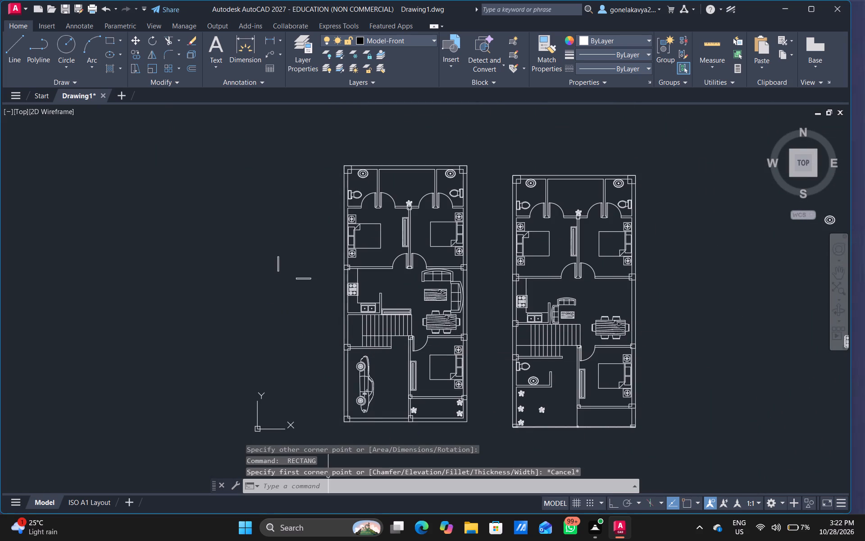
Save the drawing to the Desktop under the name 28 gg.
key("ctrl+s")
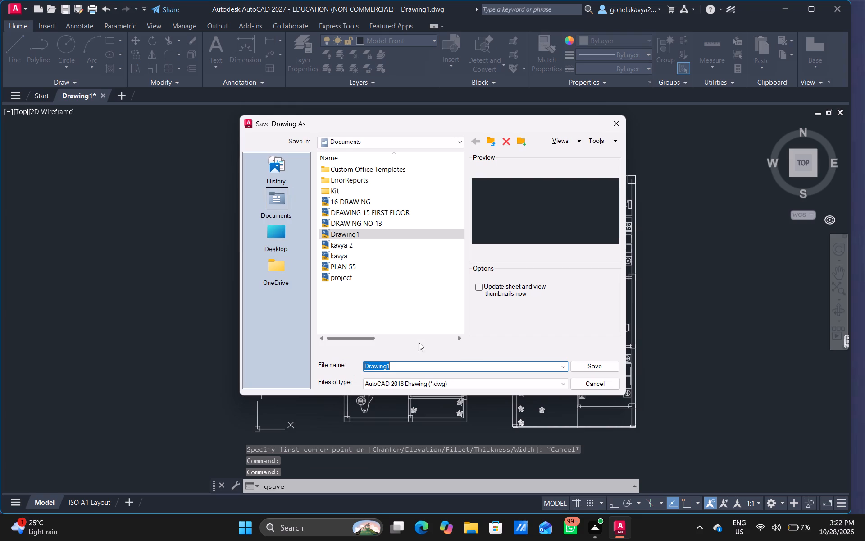
key("Delete")
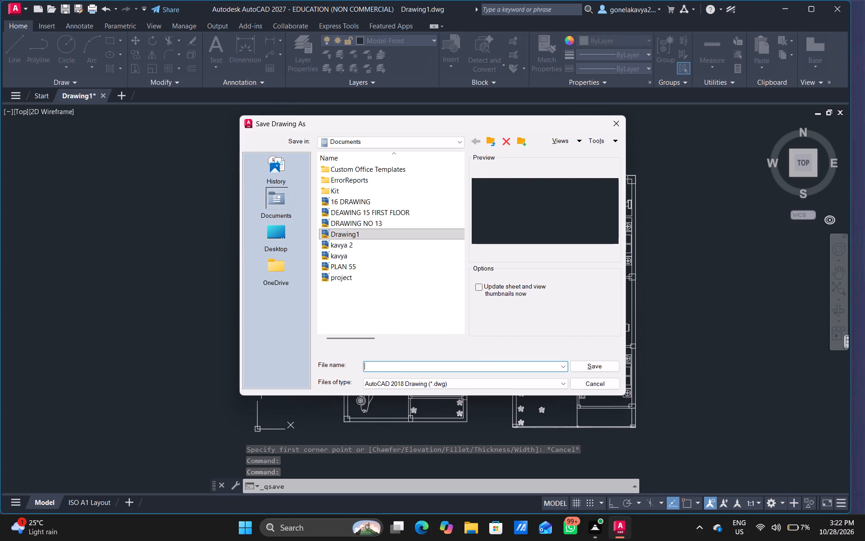
left_click(285, 235)
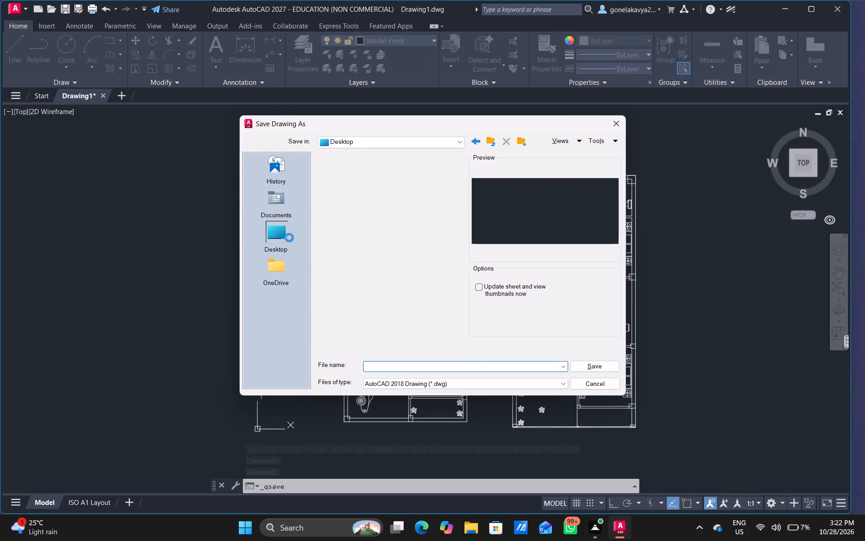
left_click(422, 362)
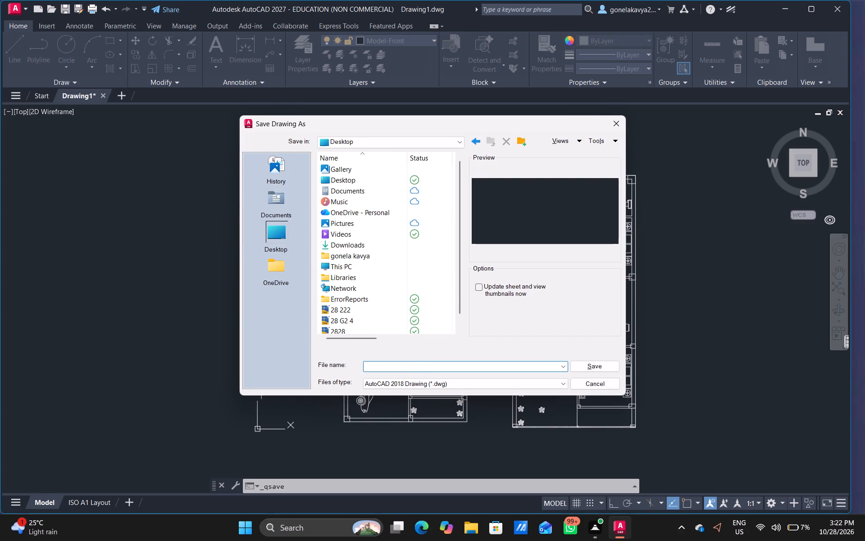
type("28 gg")
left_click(591, 369)
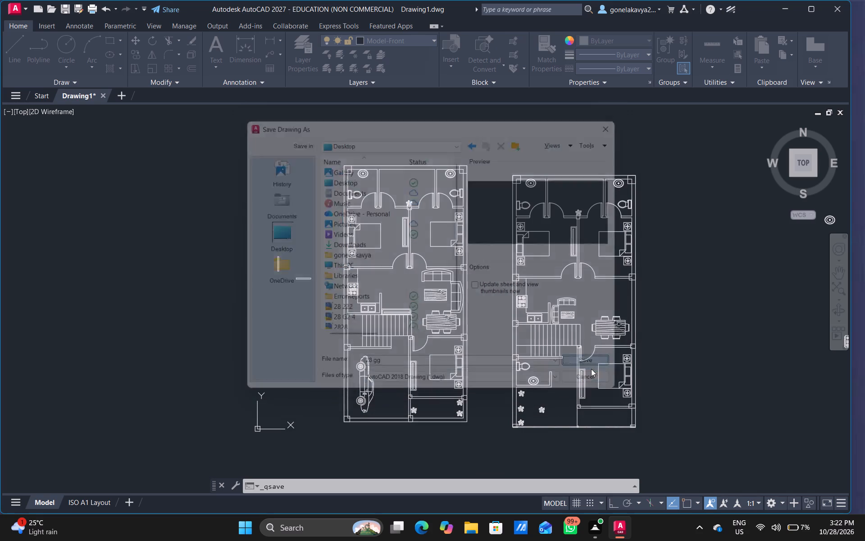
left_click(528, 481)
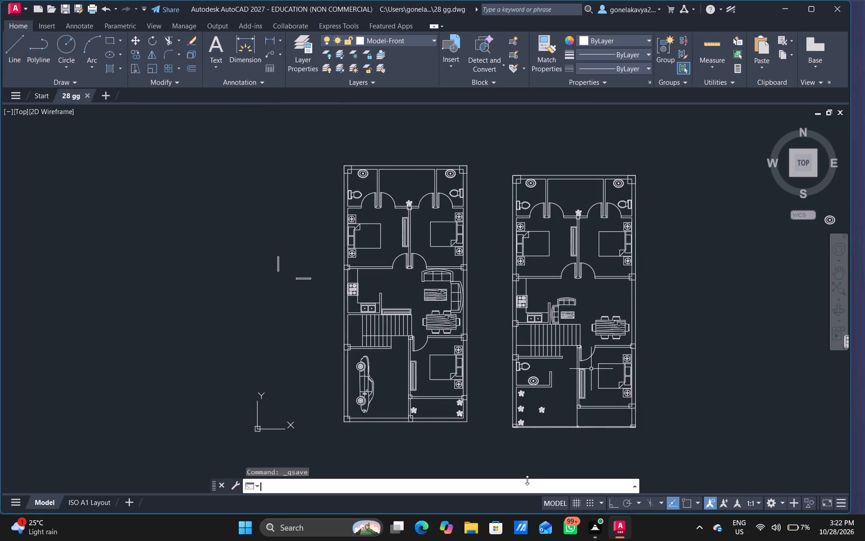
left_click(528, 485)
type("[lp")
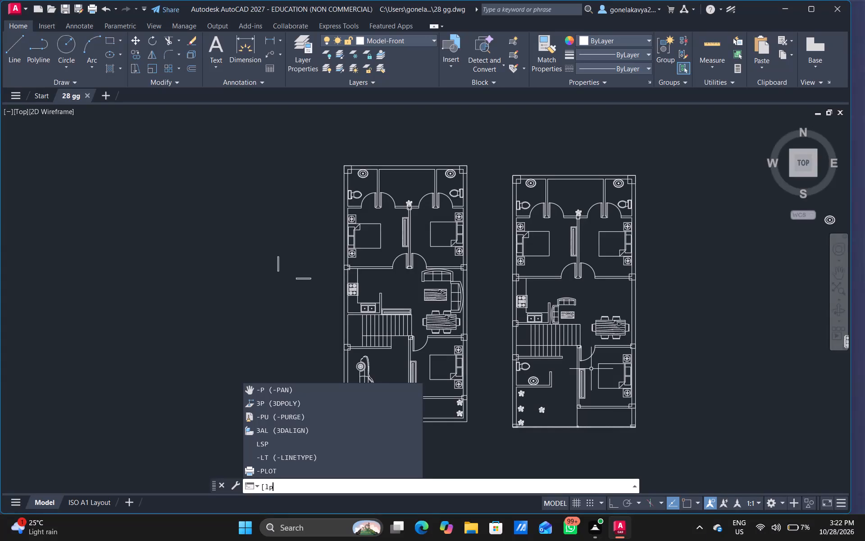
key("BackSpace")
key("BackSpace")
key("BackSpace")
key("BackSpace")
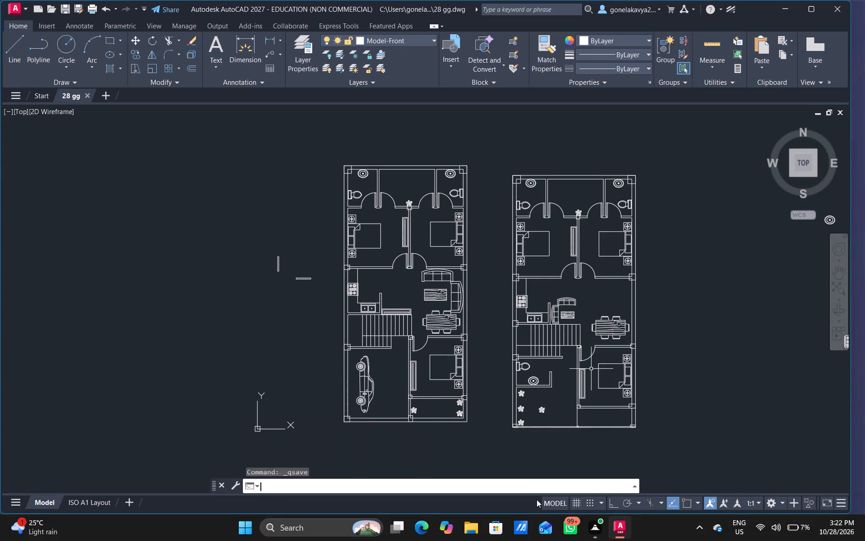
Set up a plot with the DWG To PDF.pc3 plotter and a window plot area enclosing both floor plans.
type("plo")
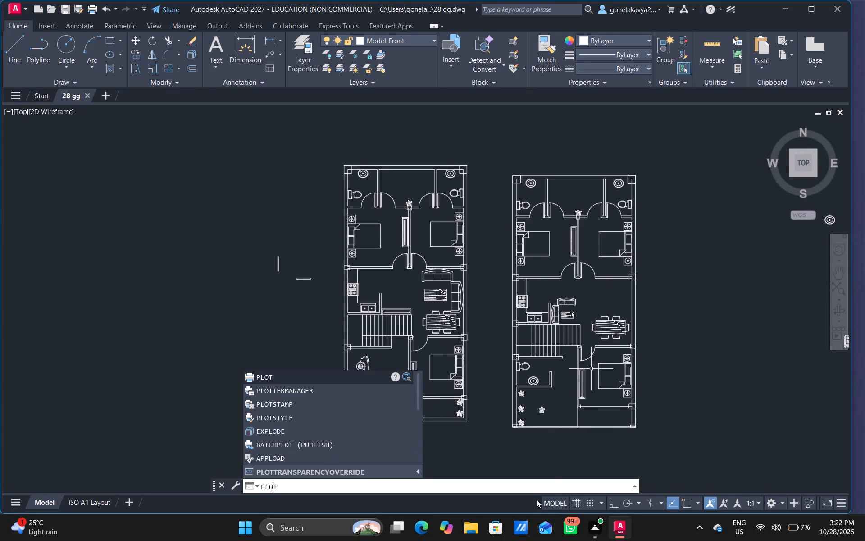
left_click(261, 374)
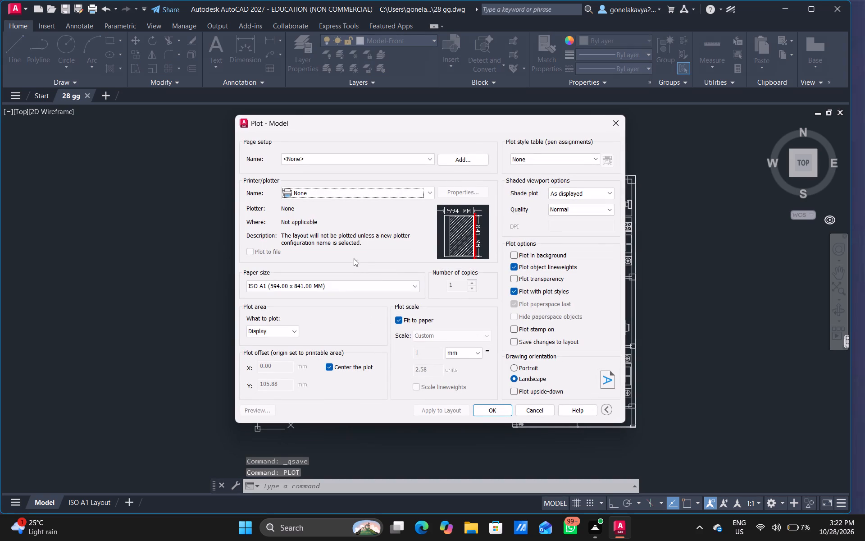
left_click(374, 195)
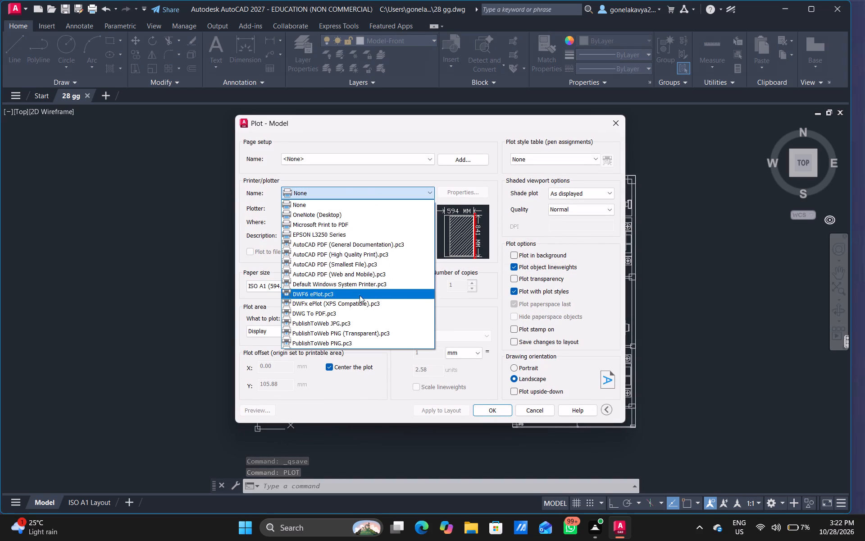
left_click(359, 311)
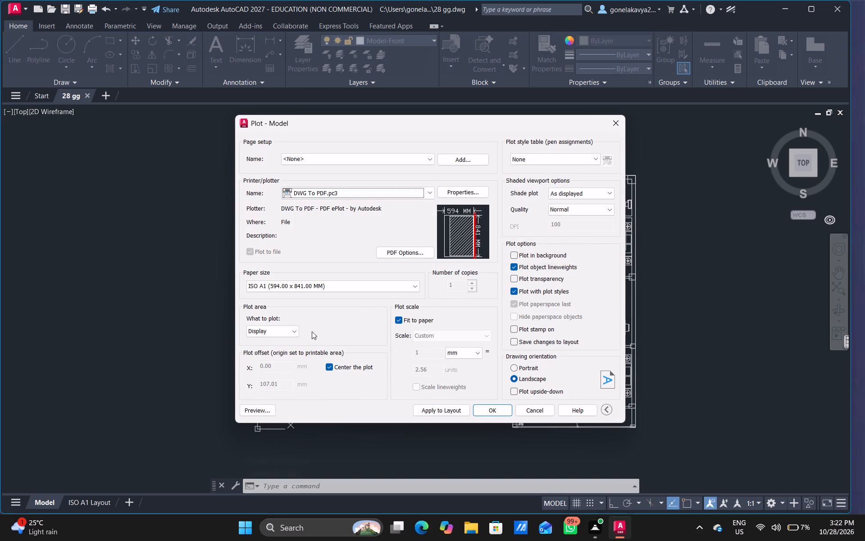
left_click(293, 331)
left_click(284, 360)
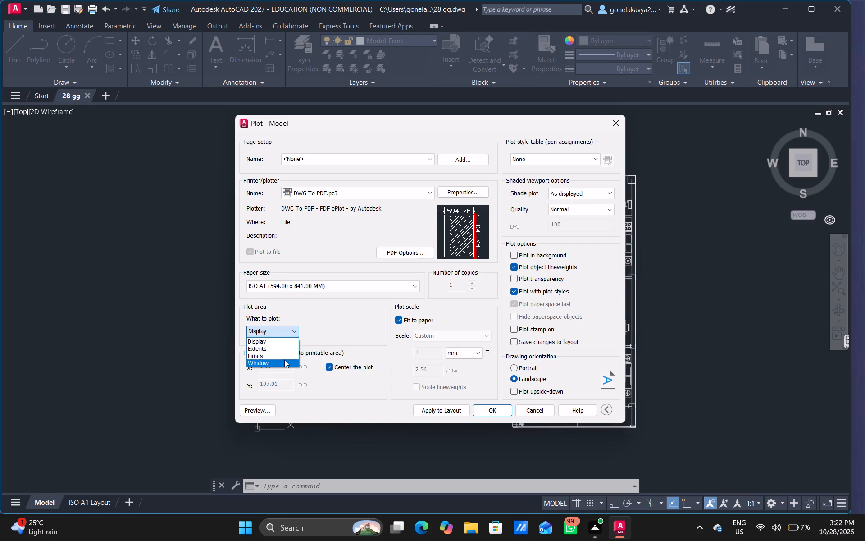
left_click_drag(308, 139, 311, 171)
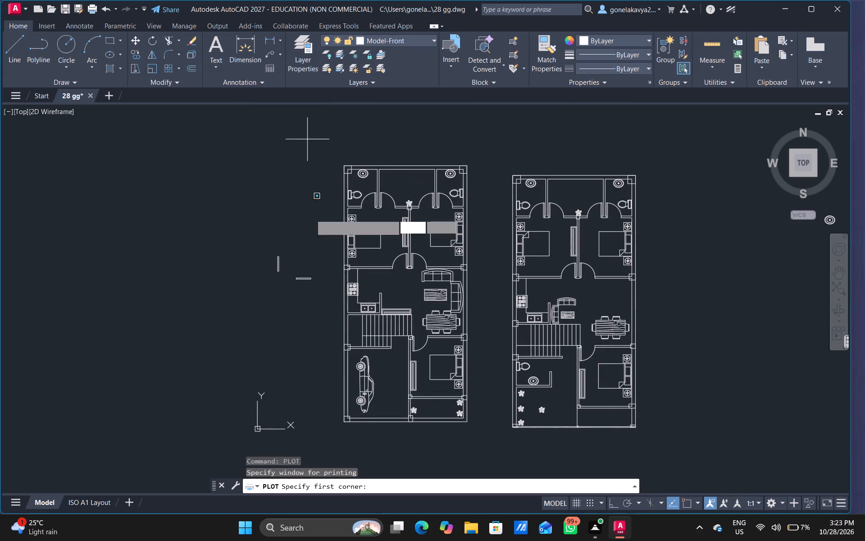
left_click(675, 453)
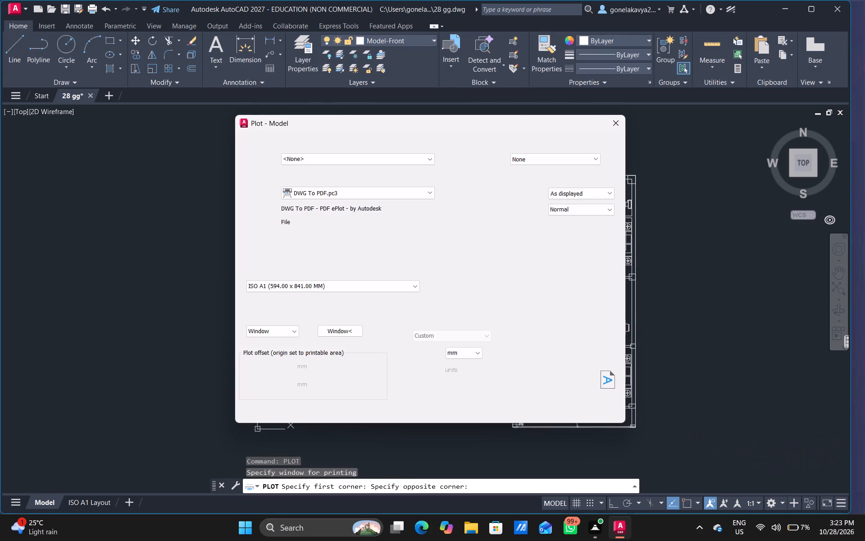
Plot the drawing to the Desktop as 28 gg-Model.pdf.
left_click(494, 411)
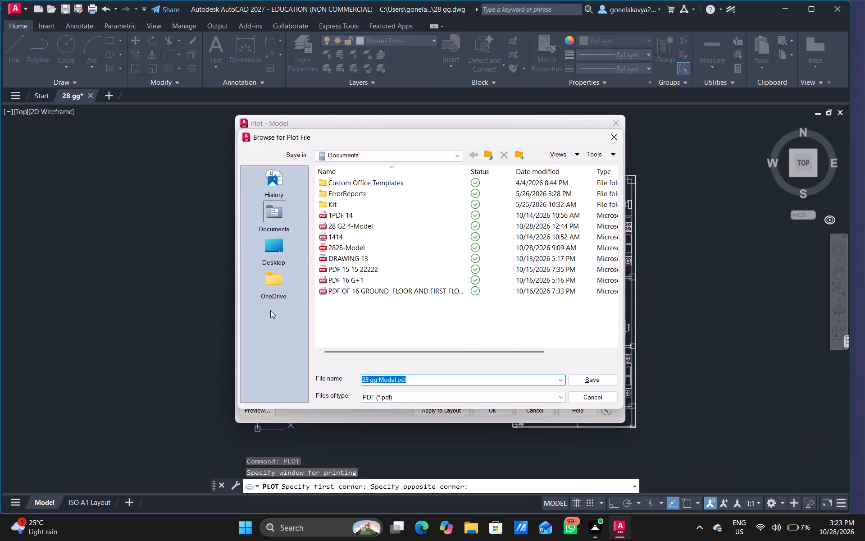
left_click(279, 258)
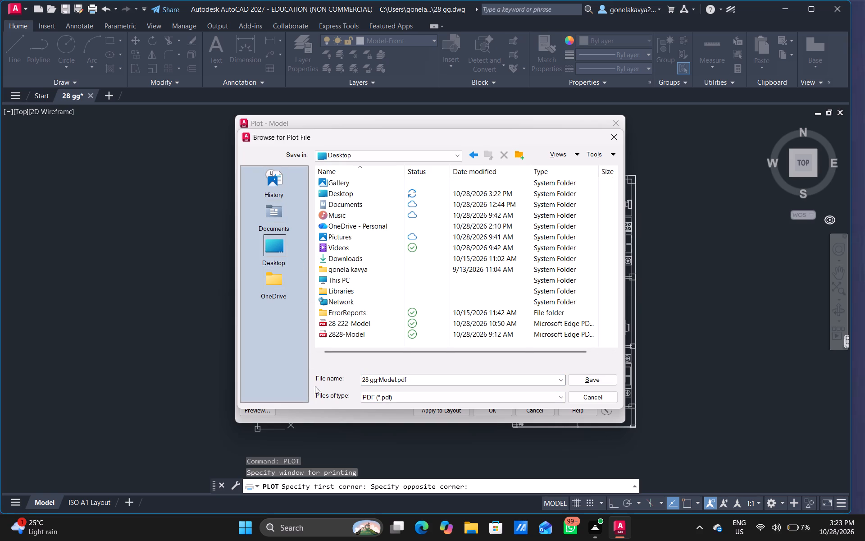
left_click(600, 380)
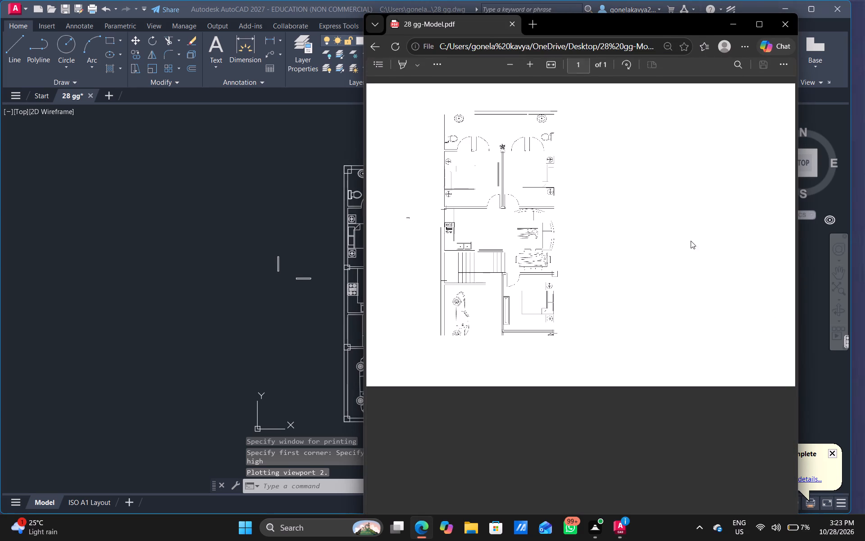
Review both floor plans in the plotted PDF and close it.
scroll(627, 252, "down", 1)
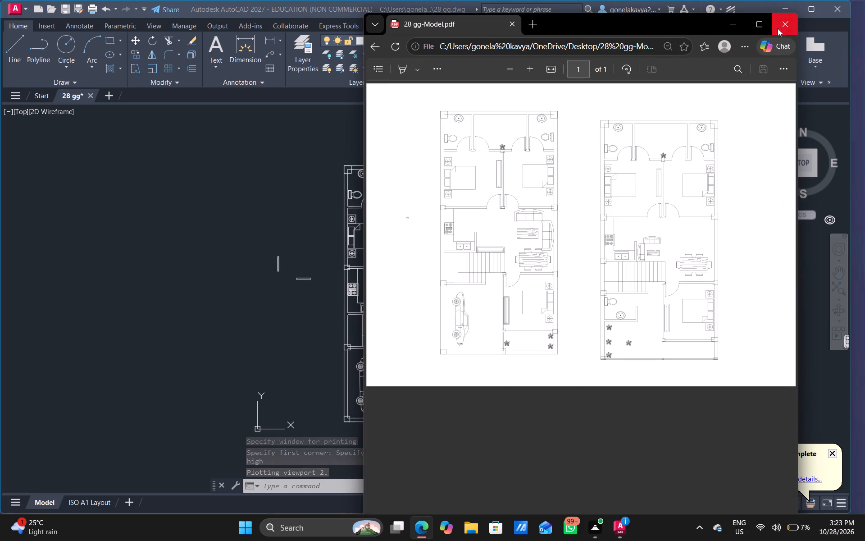
left_click(778, 28)
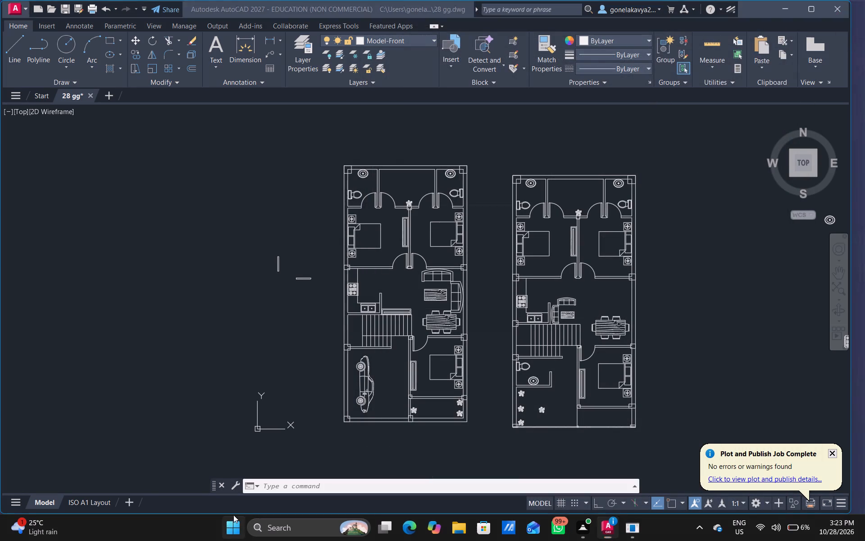
Dismiss the low-battery notice and run the LOGFILEOFF command.
left_click(278, 486)
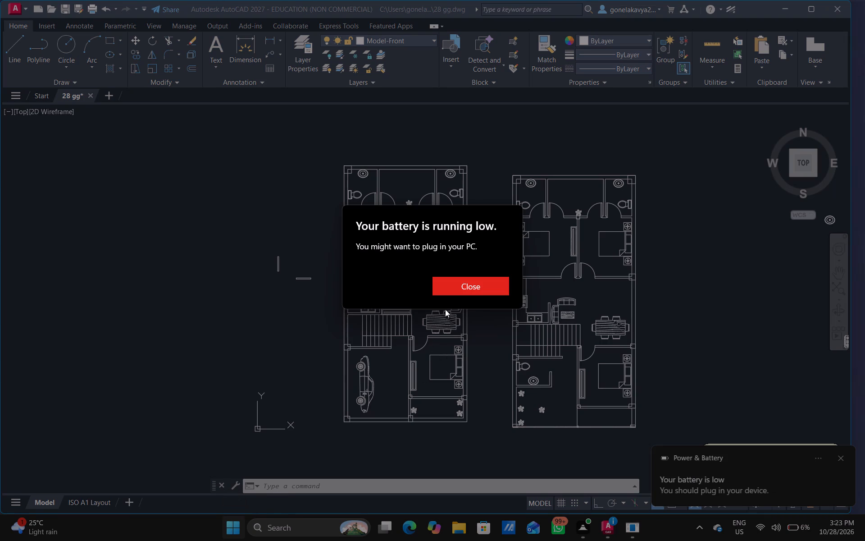
left_click(457, 287)
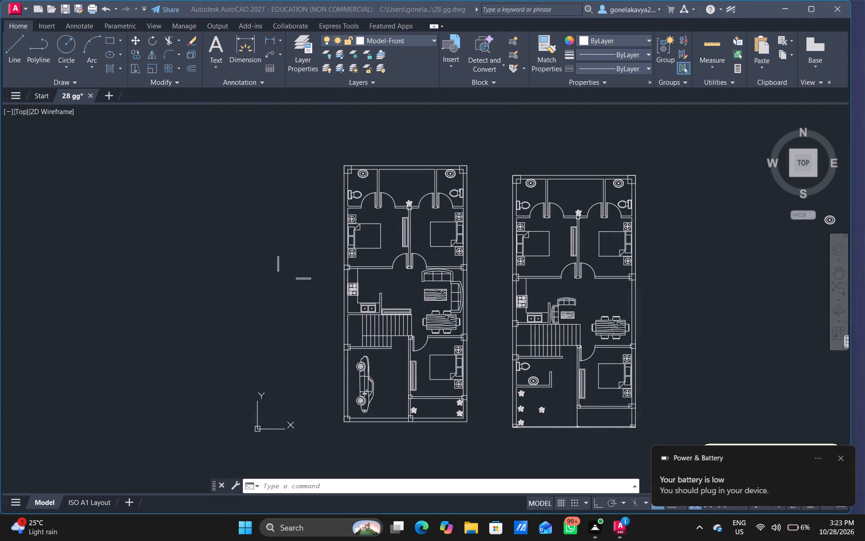
left_click(373, 485)
type("lo")
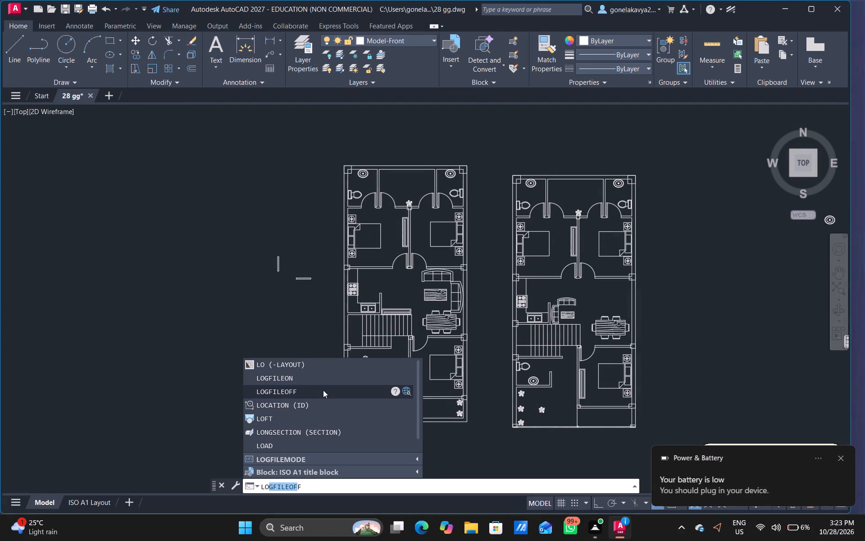
left_click(323, 390)
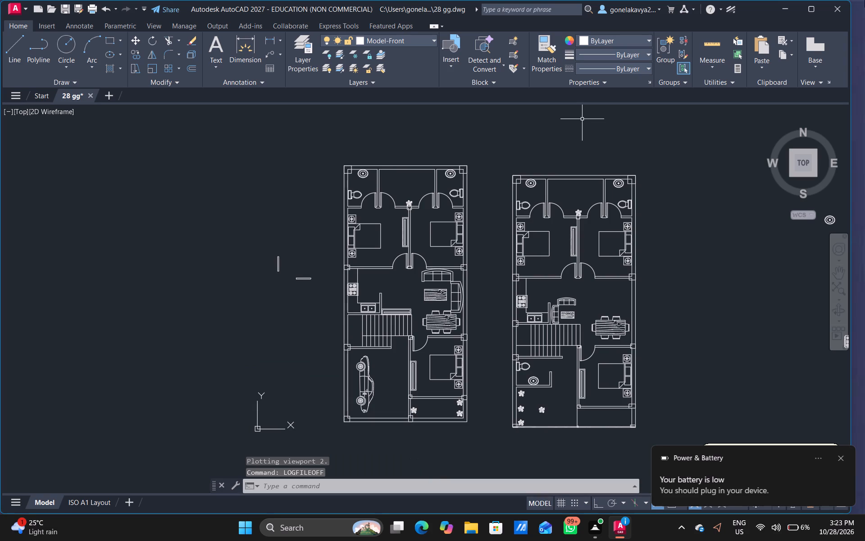
Exit AutoCAD, saving the changes to 28 gg.dwg.
left_click(845, 14)
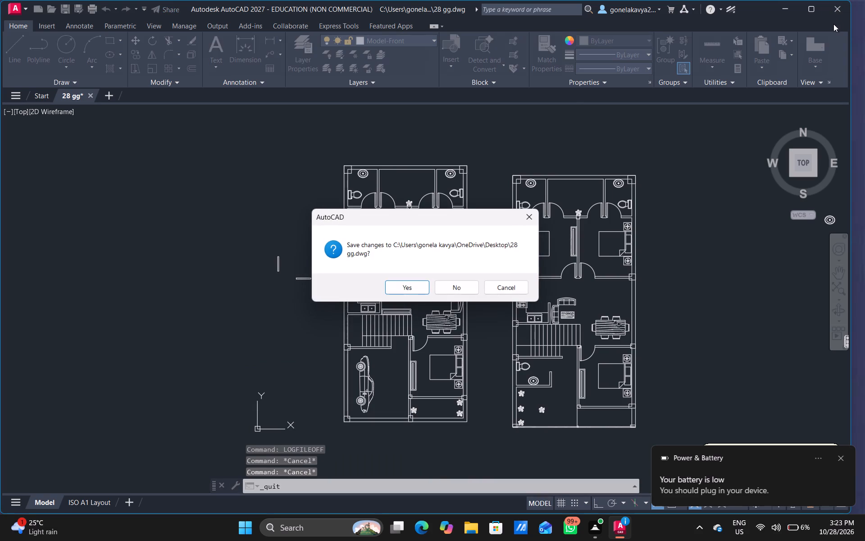
left_click(412, 283)
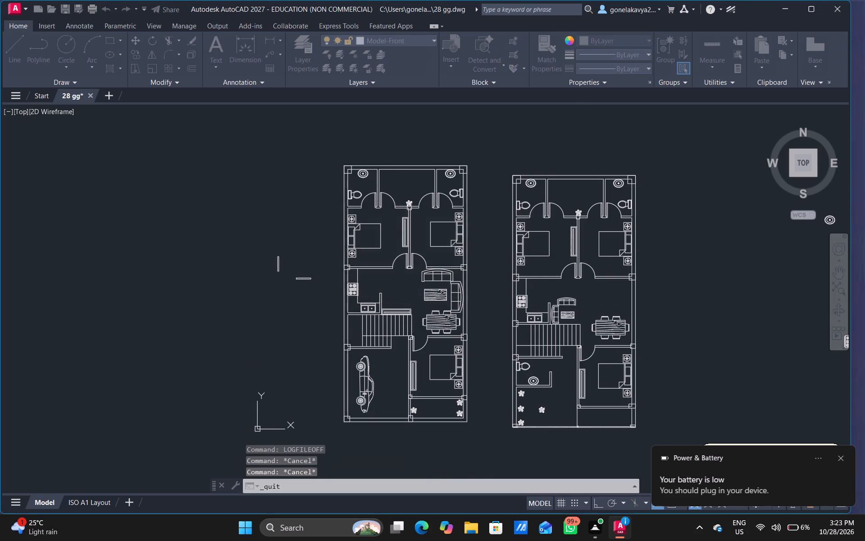